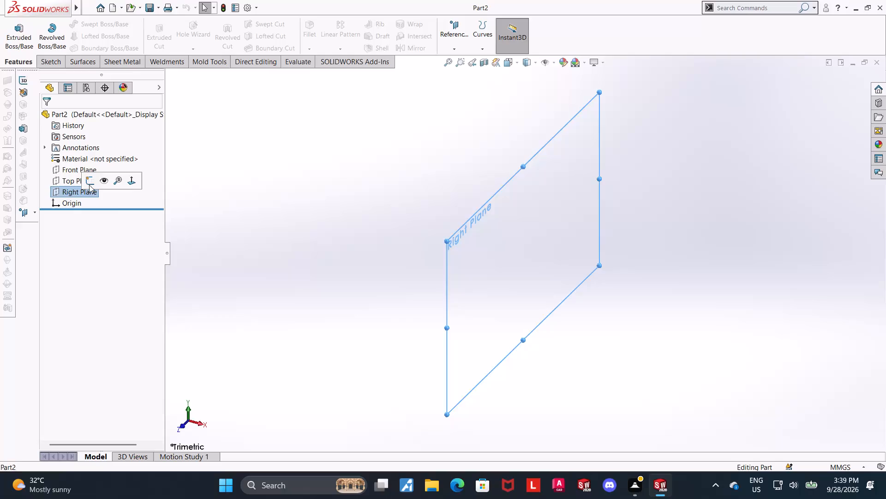
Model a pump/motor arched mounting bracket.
On the Right Plane, sketch a closed bridge-shaped line profile through the origin, about 41 mm tall, with a rectangular notch in its underside.
{"action": "left_click", "coordinate": [90, 183]}
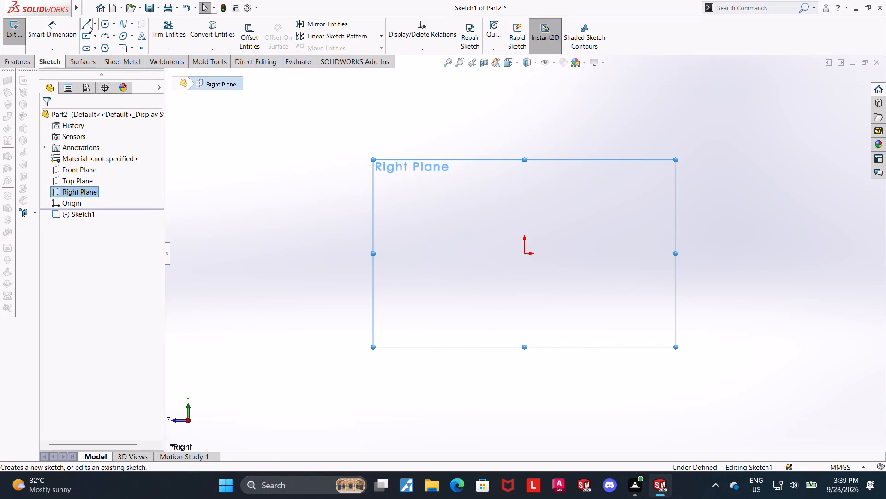
{"action": "left_click", "coordinate": [89, 24]}
{"action": "left_click", "coordinate": [524, 254]}
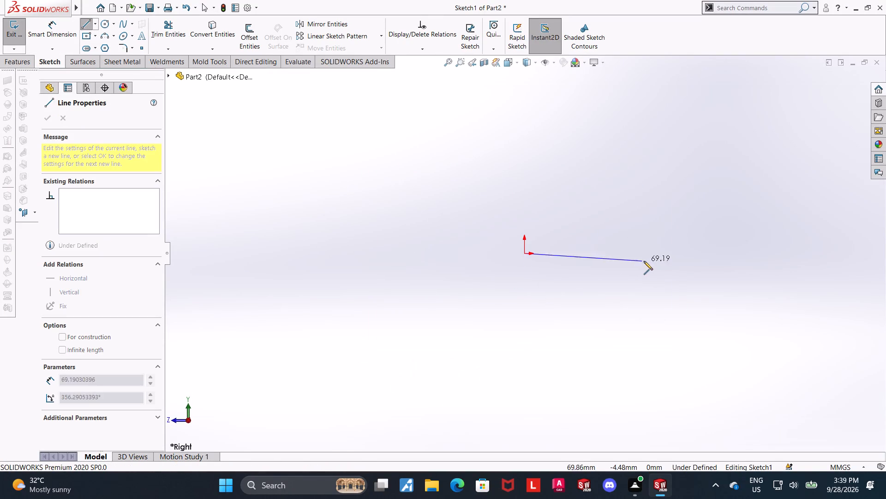
{"action": "left_click", "coordinate": [685, 253]}
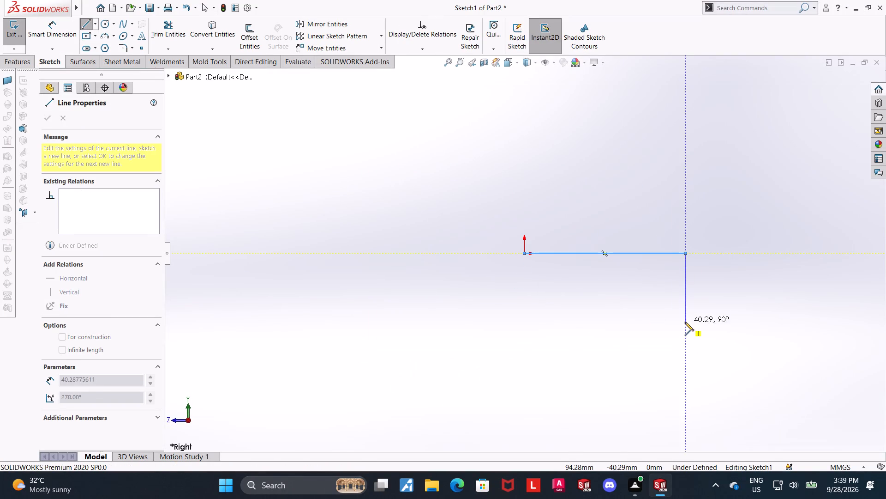
{"action": "left_click", "coordinate": [685, 323]}
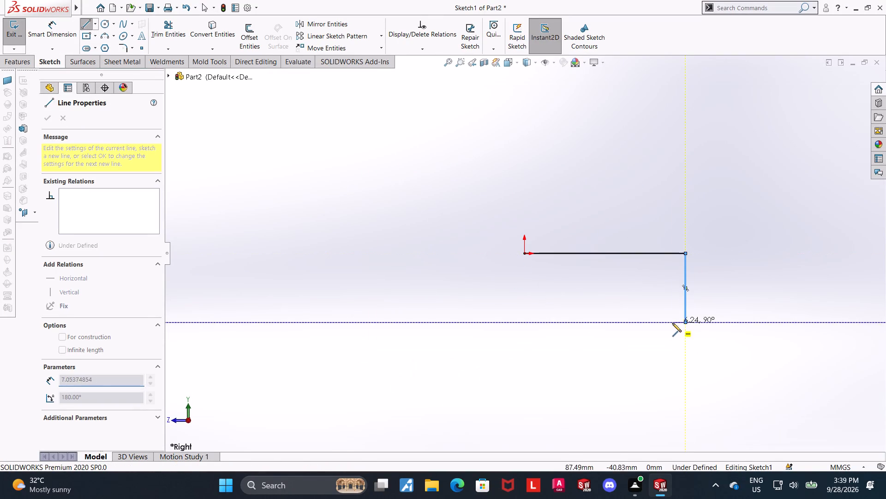
{"action": "left_click", "coordinate": [661, 323]}
{"action": "left_click", "coordinate": [660, 293]}
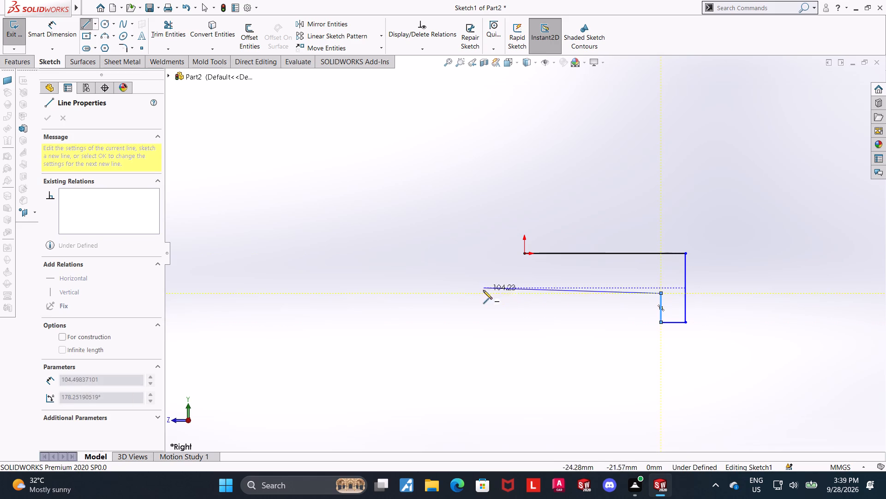
{"action": "left_click", "coordinate": [431, 296]}
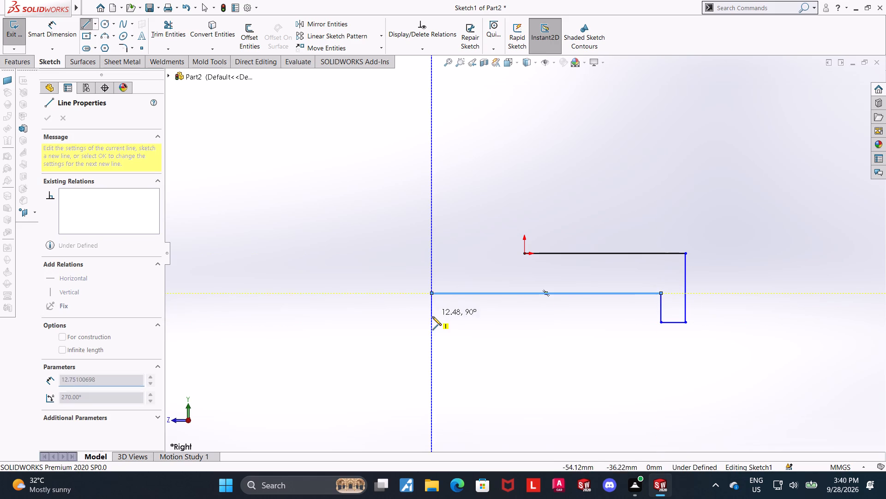
{"action": "left_click", "coordinate": [432, 323]}
{"action": "left_click", "coordinate": [392, 324]}
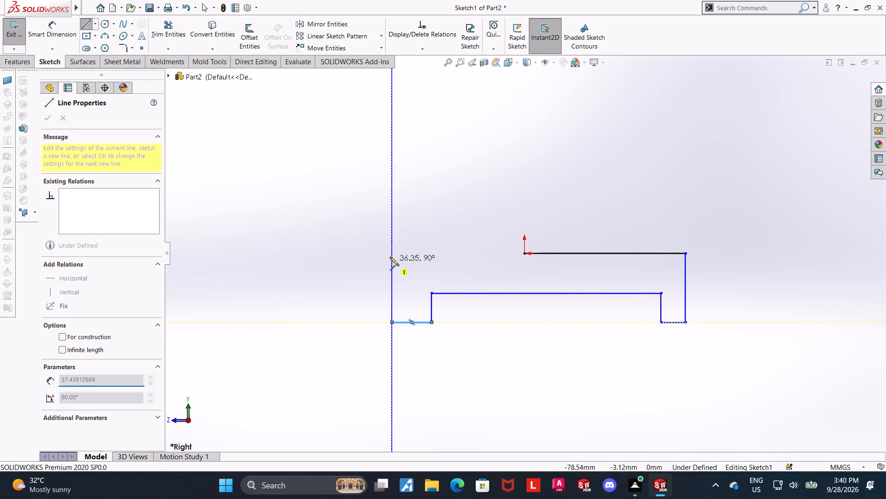
{"action": "left_click", "coordinate": [393, 251]}
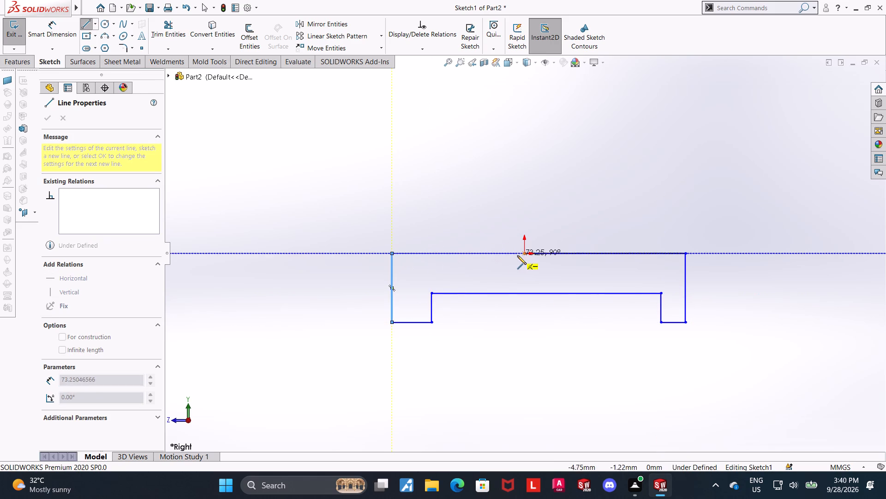
{"action": "left_click", "coordinate": [524, 254]}
{"action": "key", "text": "Escape"}
{"action": "key", "text": "Escape"}
{"action": "key", "text": "Escape"}
{"action": "key", "text": "Escape"}
Dimension the profile's overall height, from the top line to the bottom line beside the notch, as 13 mm.
{"action": "left_click", "coordinate": [58, 37]}
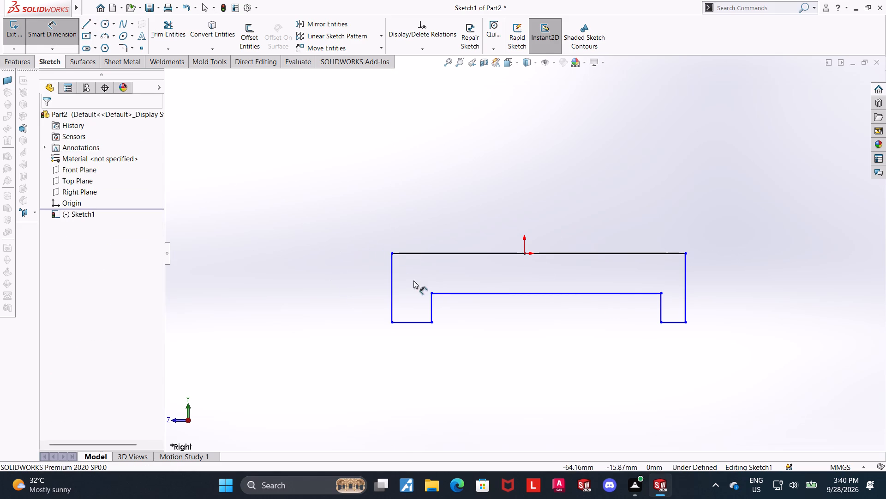
{"action": "left_click", "coordinate": [407, 252]}
{"action": "left_click", "coordinate": [411, 322]}
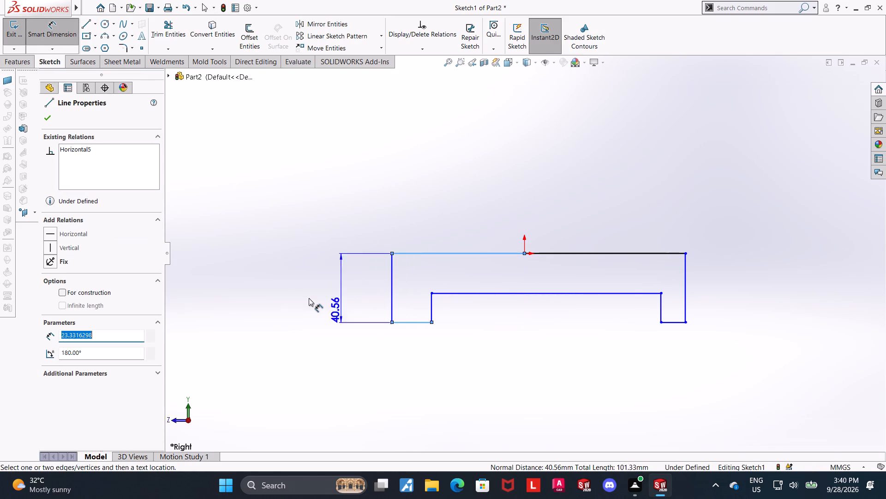
{"action": "double_click", "coordinate": [309, 296]}
{"action": "type", "text": "13"}
{"action": "key", "text": "Return"}
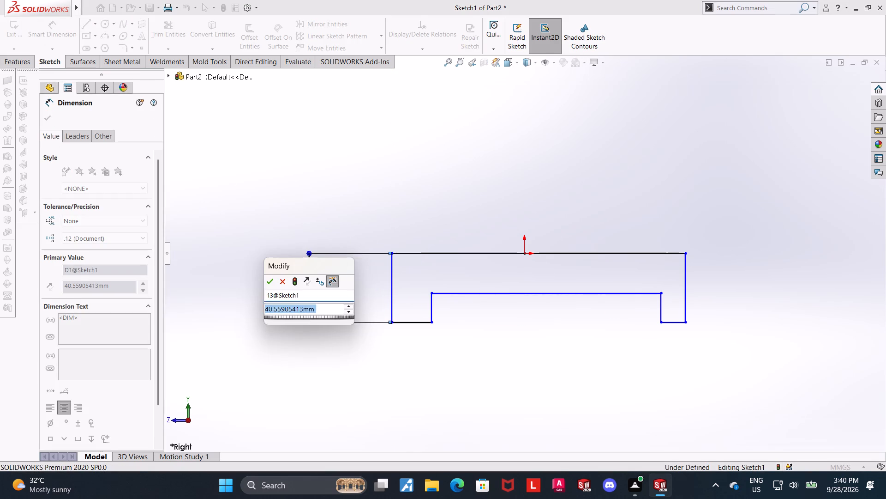
{"action": "key", "text": "Escape"}
{"action": "double_click", "coordinate": [302, 298]}
{"action": "type", "text": "13"}
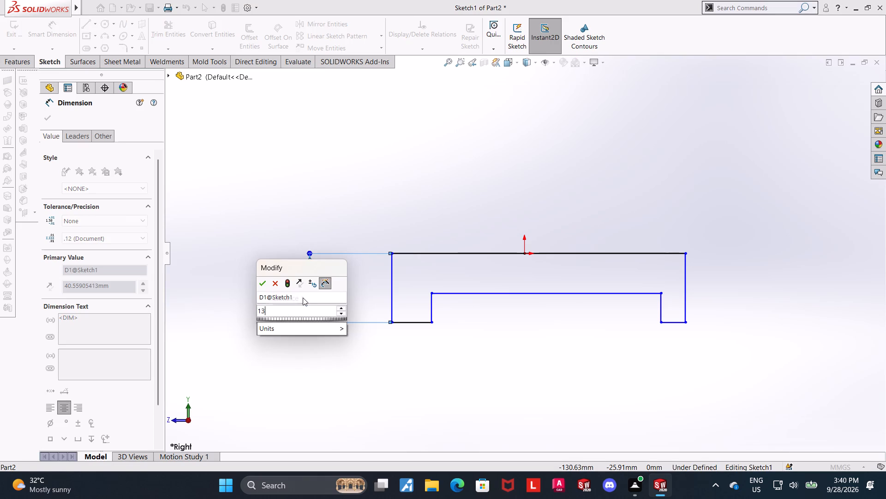
{"action": "key", "text": "Return"}
{"action": "key", "text": "Escape"}
{"action": "key", "text": "Escape"}
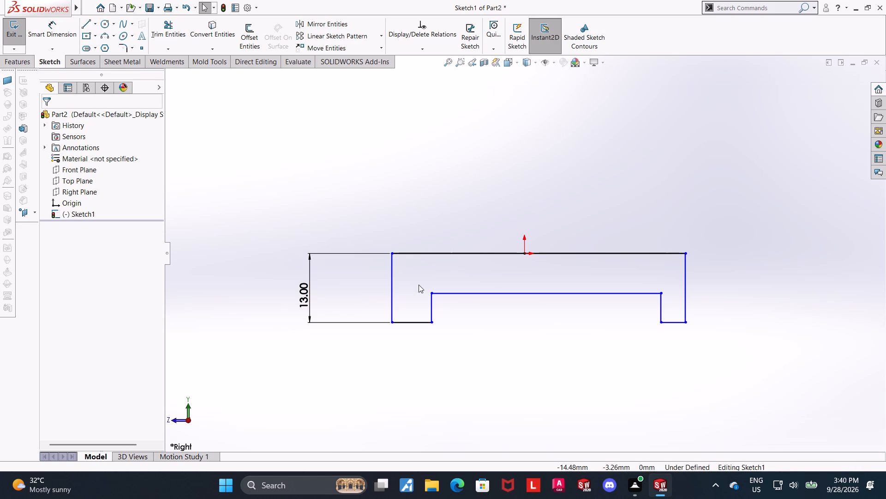
Dimension the notch's depth, from the foot's bottom line to the notch's horizontal line, as 5 mm.
{"action": "left_click", "coordinate": [61, 30]}
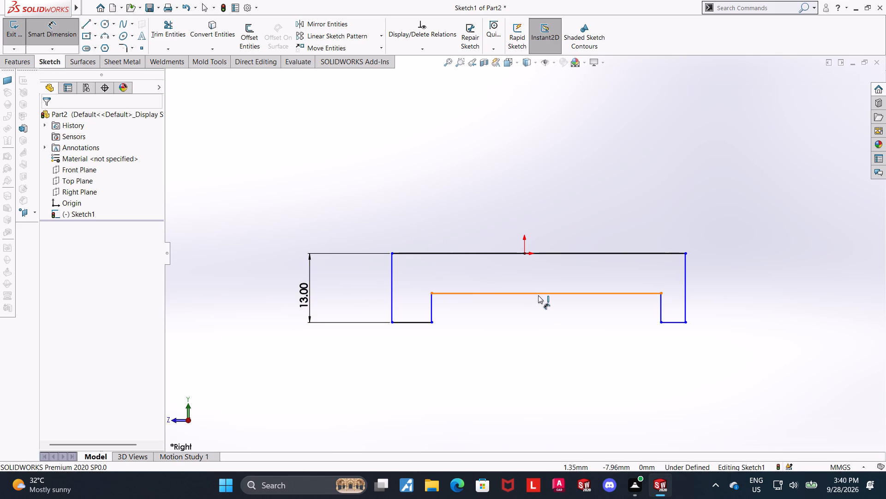
{"action": "left_click", "coordinate": [425, 321]}
{"action": "left_click", "coordinate": [489, 295]}
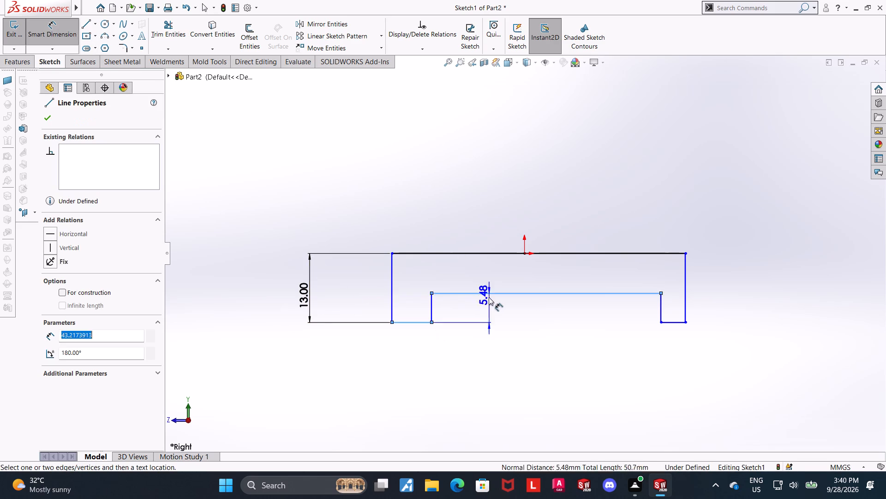
{"action": "left_click", "coordinate": [492, 318]}
{"action": "key", "text": "5"}
{"action": "key", "text": "Return"}
{"action": "key", "text": "Escape"}
{"action": "key", "text": "Escape"}
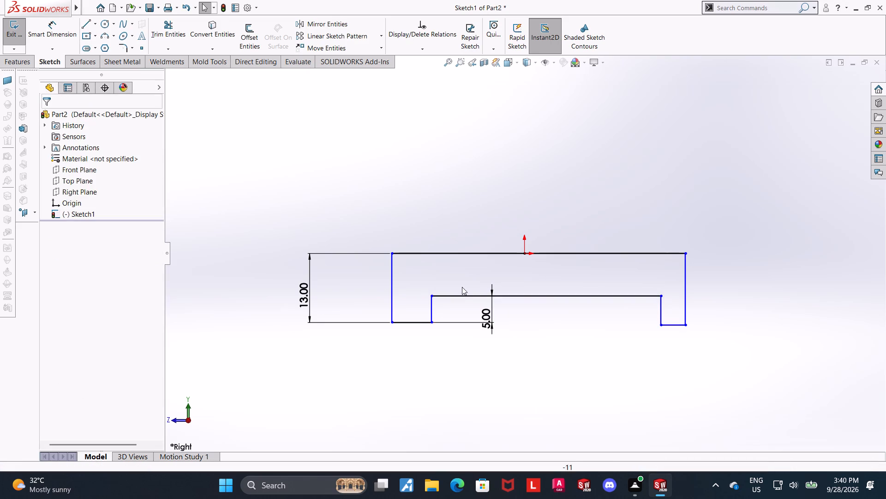
Add a Vertical relation between the midpoint of the notch's horizontal line and the origin.
{"action": "left_click", "coordinate": [546, 295]}
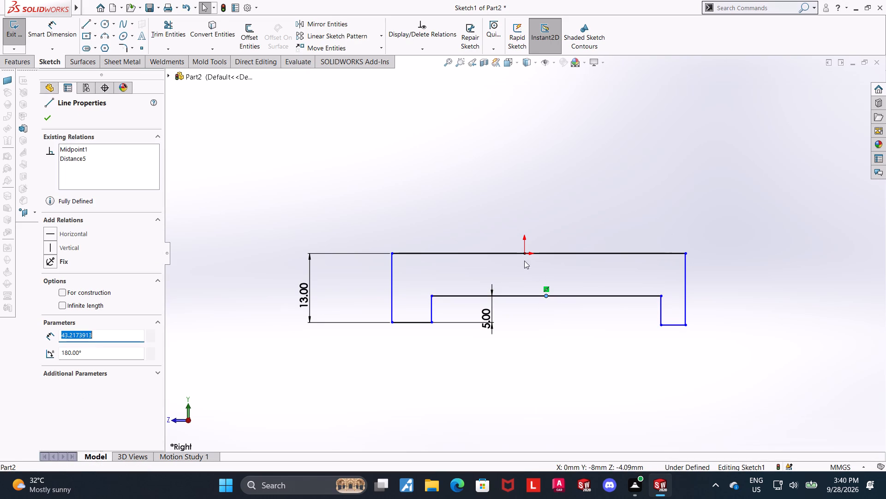
{"action": "left_click", "coordinate": [523, 253], "text": "ctrl"}
{"action": "left_click", "coordinate": [52, 297]}
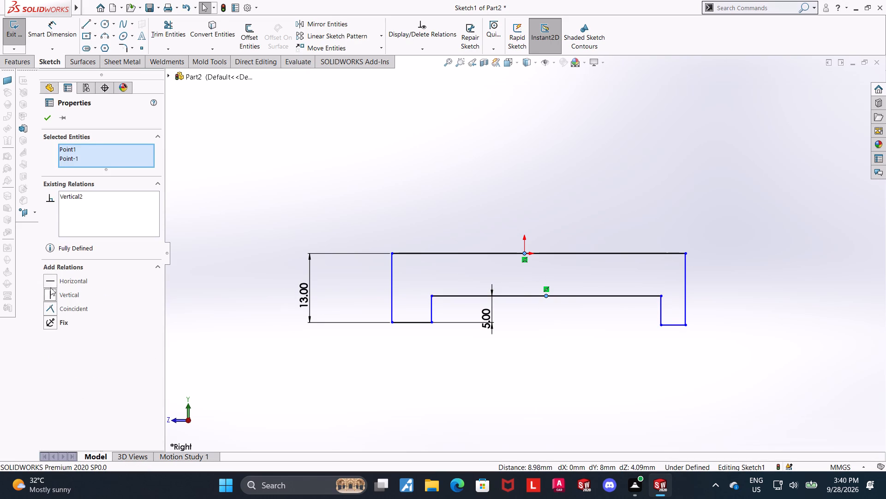
{"action": "key", "text": "Escape"}
{"action": "key", "text": "Escape"}
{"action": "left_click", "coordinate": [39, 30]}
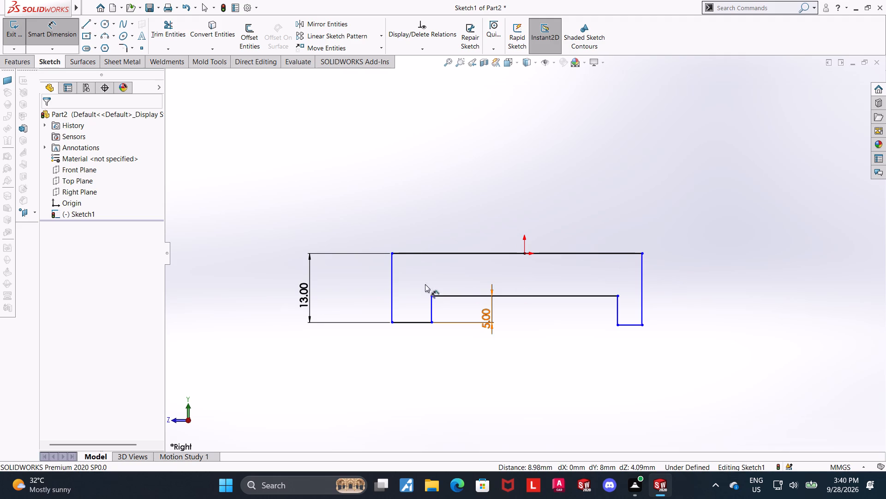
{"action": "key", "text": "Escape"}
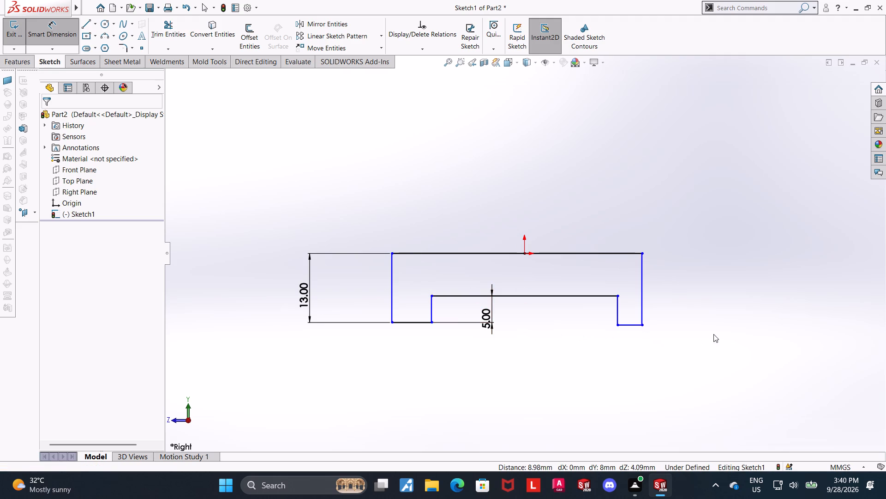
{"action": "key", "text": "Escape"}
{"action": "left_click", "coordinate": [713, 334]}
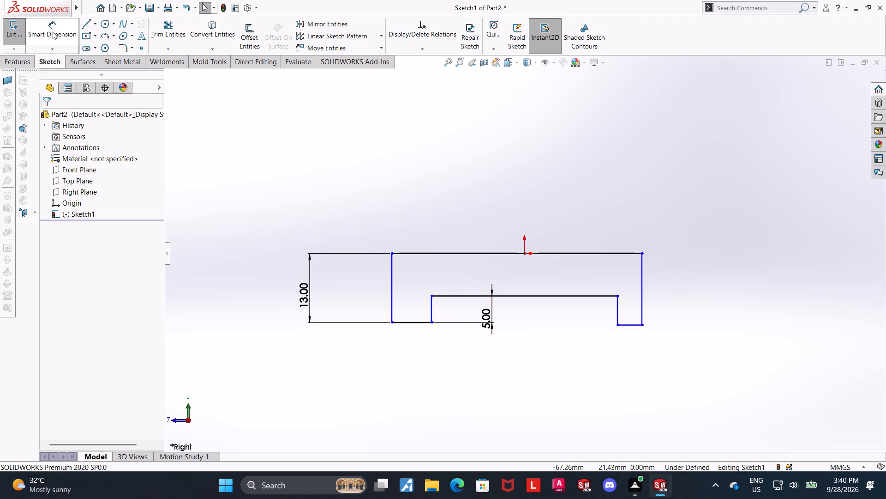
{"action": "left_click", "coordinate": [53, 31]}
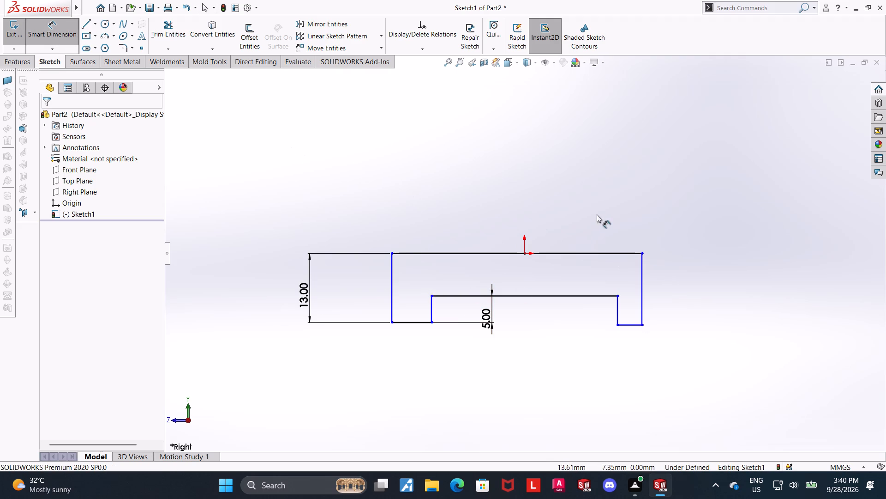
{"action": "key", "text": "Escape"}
Set the profile's overall height dimension to 19 mm.
{"action": "double_click", "coordinate": [307, 288]}
{"action": "type", "text": "19"}
{"action": "key", "text": "Return"}
{"action": "key", "text": "Escape"}
{"action": "key", "text": "Escape"}
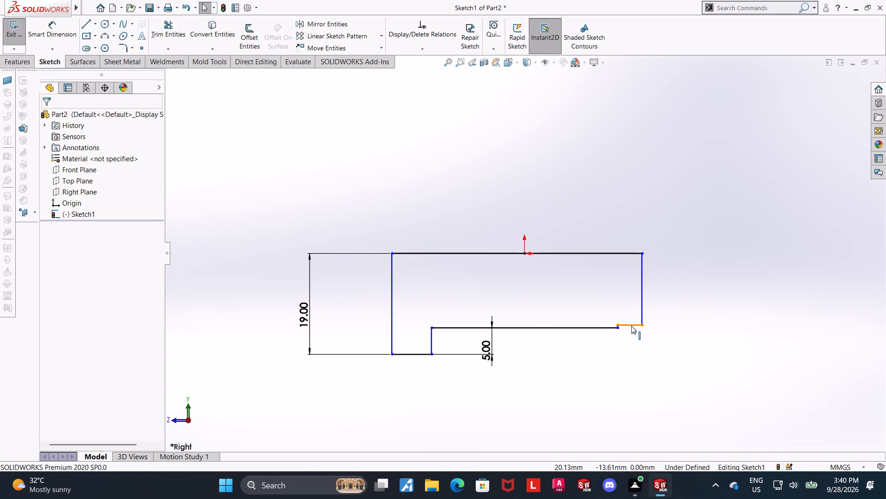
Make the bottom lines of the two feet on either side of the notch collinear.
{"action": "left_click", "coordinate": [631, 326]}
{"action": "left_click", "coordinate": [417, 355], "text": "ctrl"}
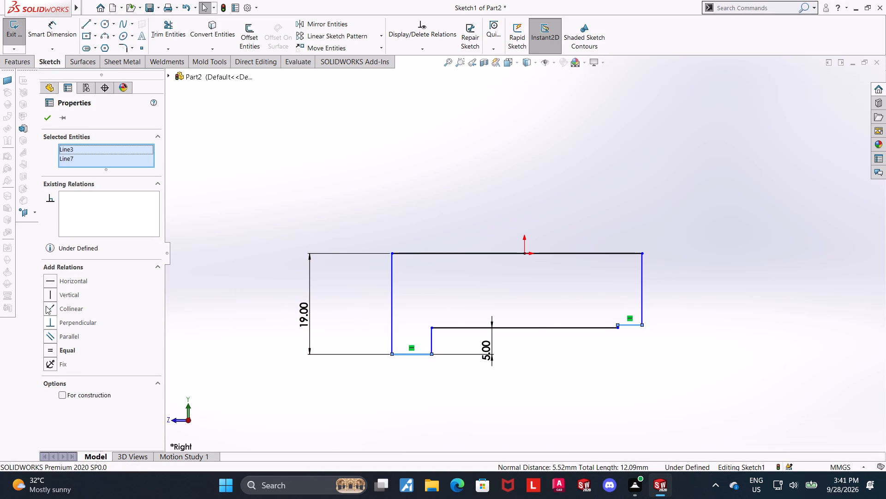
{"action": "left_click", "coordinate": [54, 310]}
{"action": "left_click", "coordinate": [48, 120]}
{"action": "left_click", "coordinate": [782, 278]}
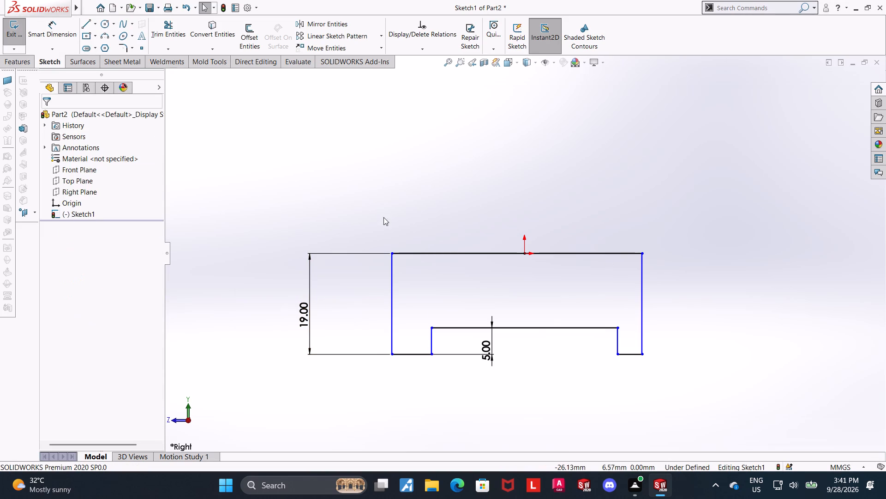
{"action": "key", "text": "Escape"}
{"action": "key", "text": "Escape"}
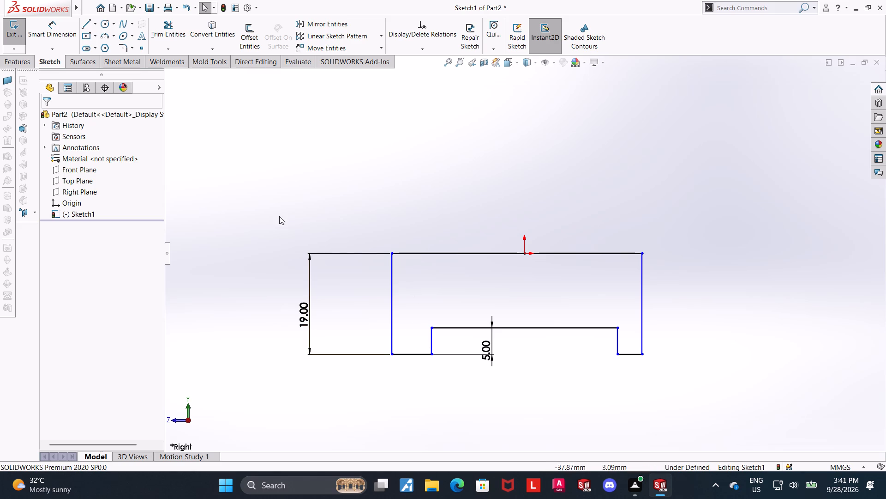
Dimension the profile's overall width between its two outer vertical lines as 180 mm.
{"action": "left_click", "coordinate": [60, 33]}
{"action": "left_click", "coordinate": [389, 295]}
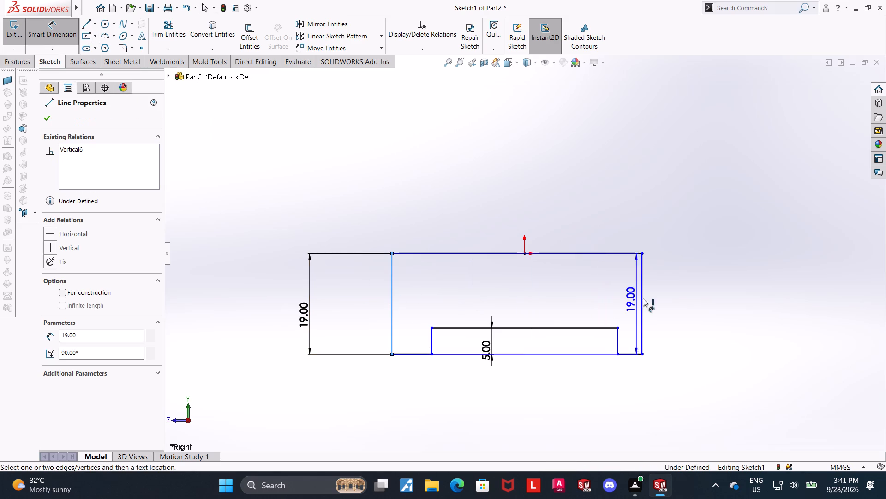
{"action": "left_click", "coordinate": [641, 297]}
{"action": "left_click", "coordinate": [544, 403]}
{"action": "type", "text": "180"}
{"action": "key", "text": "Return"}
{"action": "key", "text": "Escape"}
{"action": "key", "text": "Escape"}
Undo the last width change and set the profile's overall width dimension to 120 mm.
{"action": "scroll", "coordinate": [616, 332], "scroll_direction": "up", "scroll_amount": 6}
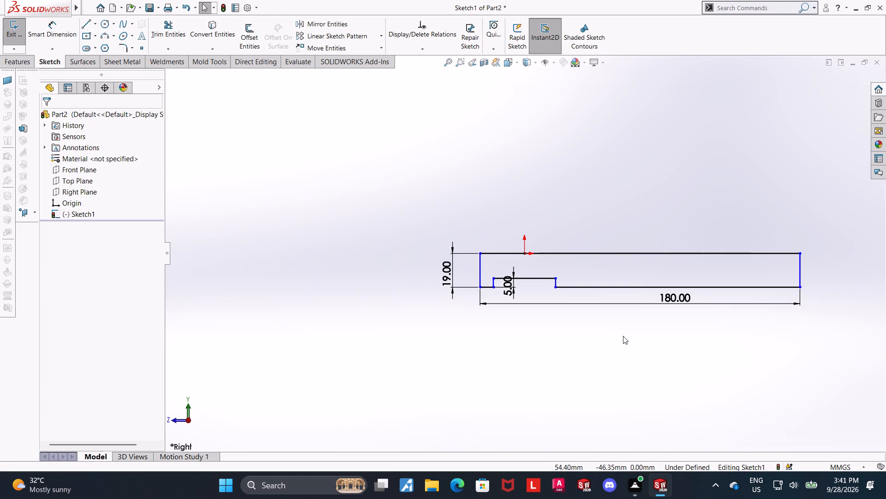
{"action": "key", "text": "Escape"}
{"action": "scroll", "coordinate": [602, 255], "scroll_direction": "down", "scroll_amount": 3}
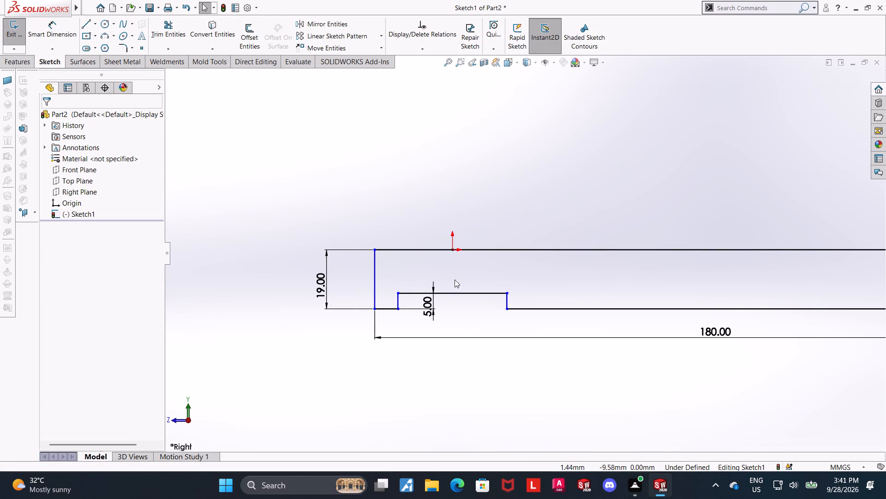
{"action": "key", "text": "ctrl+z"}
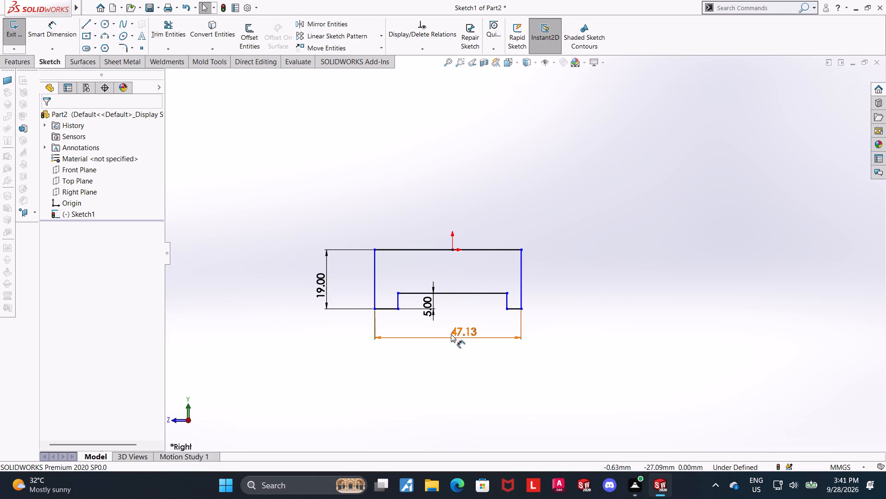
{"action": "double_click", "coordinate": [452, 334]}
{"action": "left_click_drag", "start_coordinate": [472, 335], "coordinate": [371, 336]}
{"action": "type", "text": "120"}
{"action": "key", "text": "Return"}
{"action": "key", "text": "Escape"}
{"action": "key", "text": "Escape"}
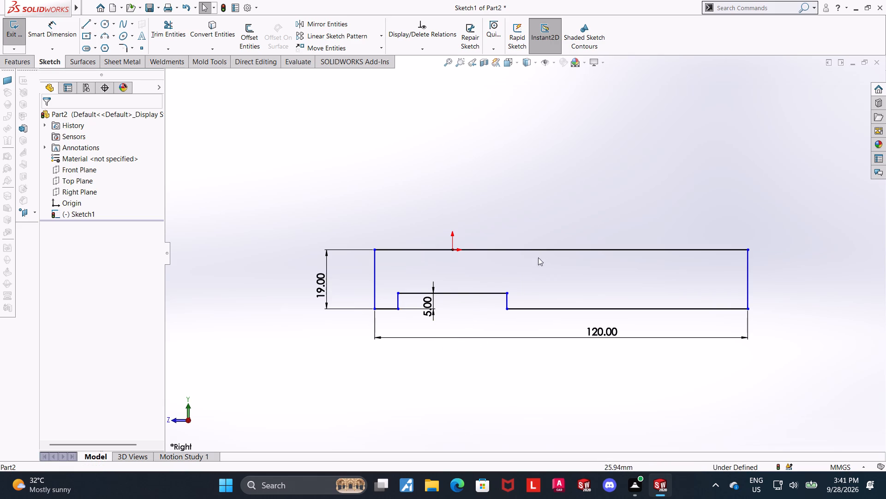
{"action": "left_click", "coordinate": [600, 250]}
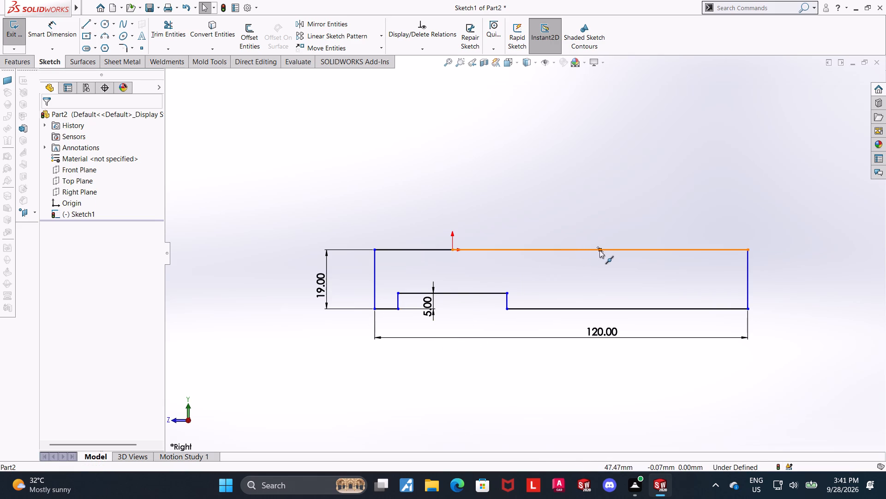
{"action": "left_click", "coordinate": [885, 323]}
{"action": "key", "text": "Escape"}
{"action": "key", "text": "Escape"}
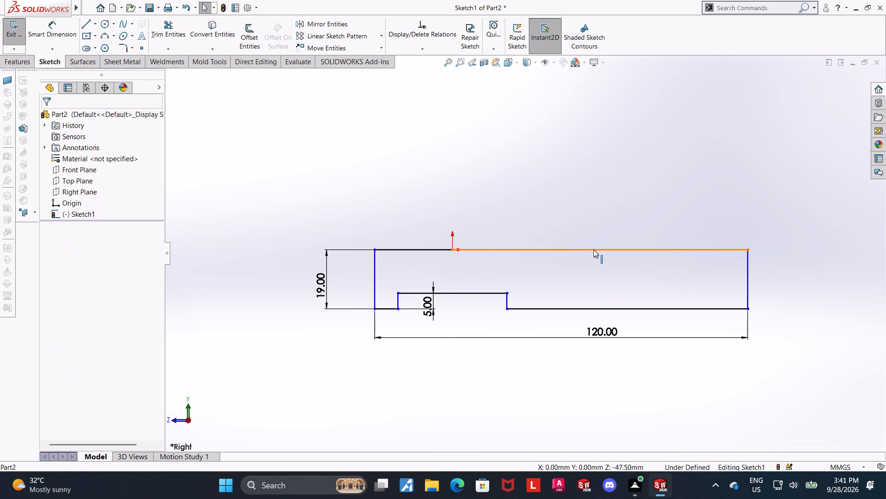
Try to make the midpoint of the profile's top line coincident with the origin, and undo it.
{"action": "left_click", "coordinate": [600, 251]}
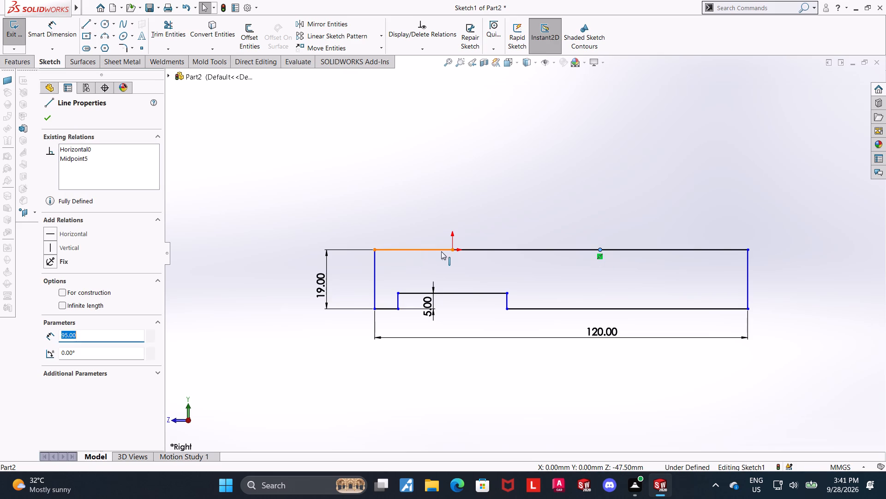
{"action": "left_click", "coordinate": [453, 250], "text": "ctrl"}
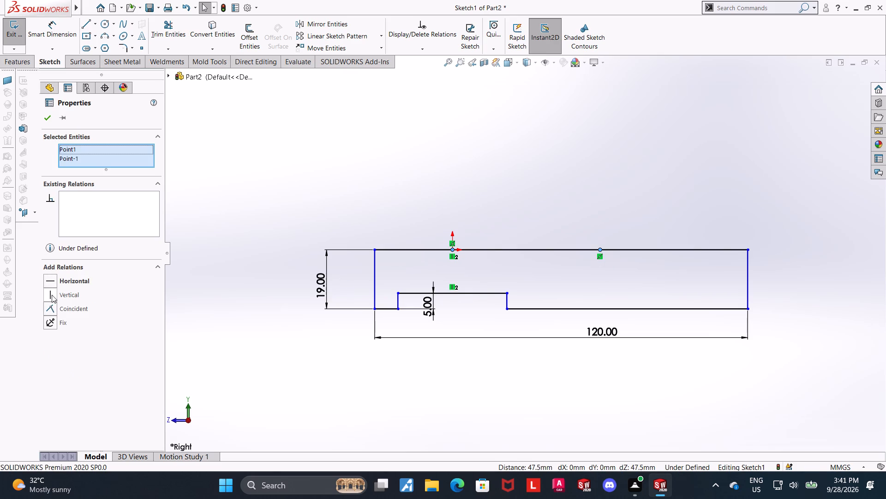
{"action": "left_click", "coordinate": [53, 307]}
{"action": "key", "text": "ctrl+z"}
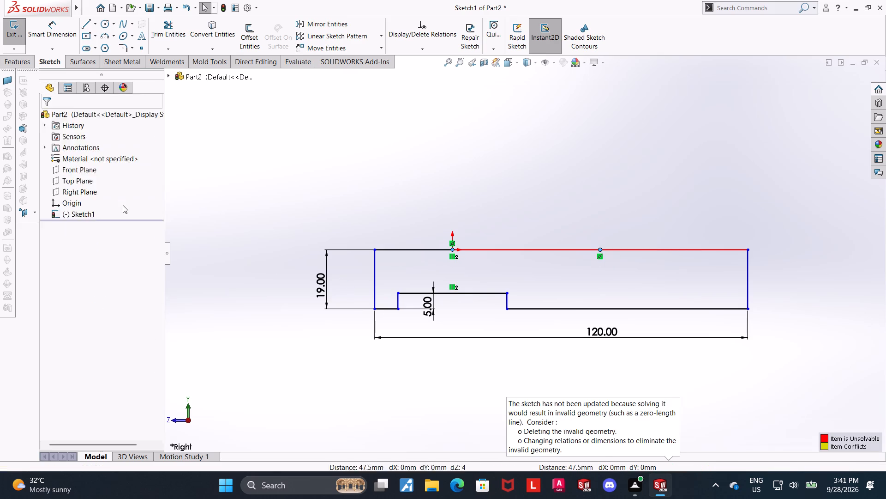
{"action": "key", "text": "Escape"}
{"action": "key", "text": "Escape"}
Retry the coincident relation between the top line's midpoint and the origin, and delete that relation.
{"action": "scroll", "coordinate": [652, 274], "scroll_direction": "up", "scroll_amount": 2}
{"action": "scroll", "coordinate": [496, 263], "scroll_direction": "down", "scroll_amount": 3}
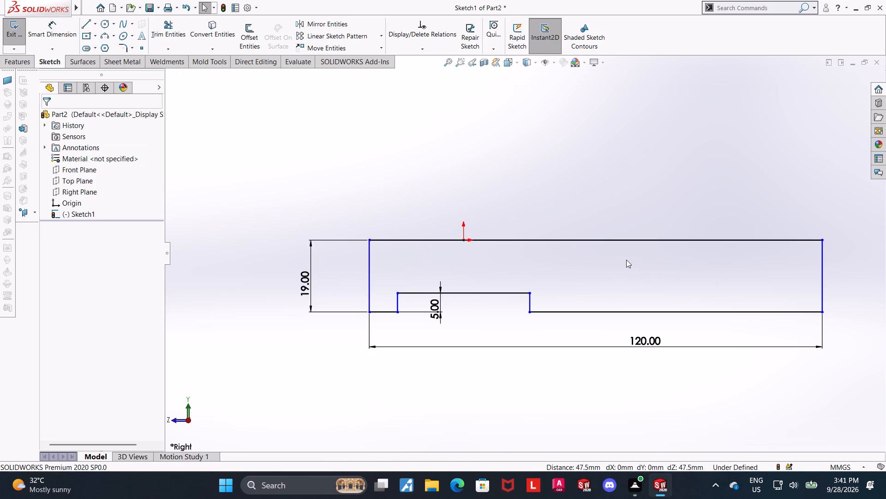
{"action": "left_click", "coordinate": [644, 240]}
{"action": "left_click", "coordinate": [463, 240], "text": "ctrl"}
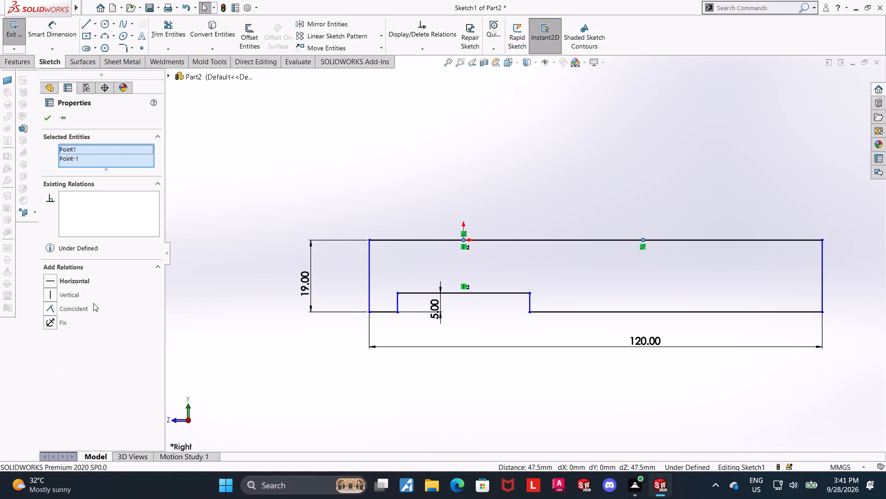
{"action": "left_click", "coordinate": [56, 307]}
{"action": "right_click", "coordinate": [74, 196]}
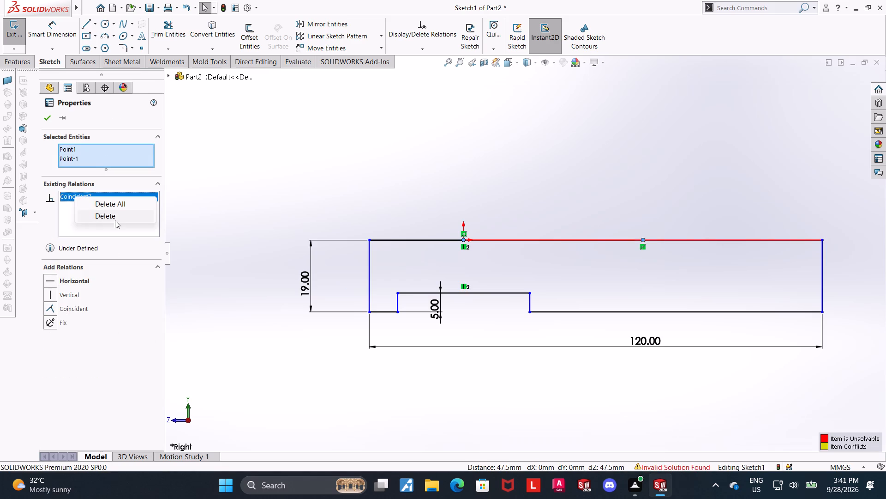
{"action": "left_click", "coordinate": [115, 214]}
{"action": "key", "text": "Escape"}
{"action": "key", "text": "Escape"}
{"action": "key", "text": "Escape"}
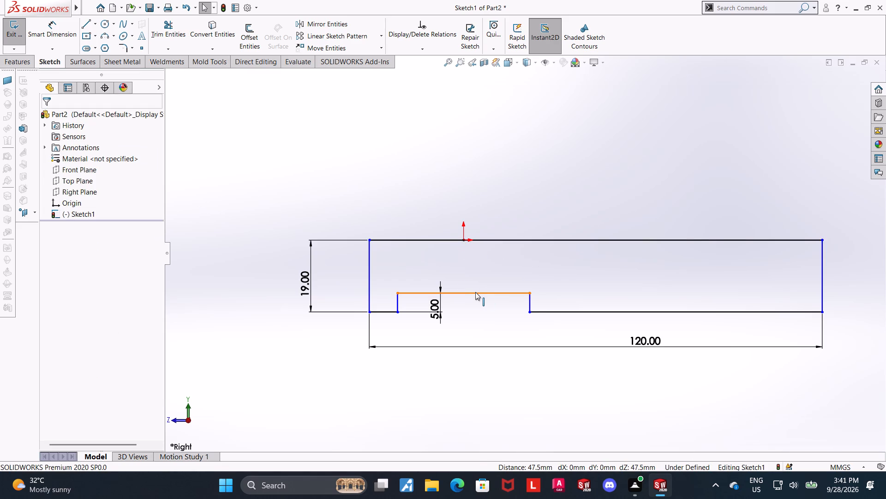
Dimension the distance from the origin to the profile's right outer vertical line as 120/2 (60 mm).
{"action": "scroll", "coordinate": [693, 297], "scroll_direction": "up", "scroll_amount": 3}
{"action": "key", "text": "Escape"}
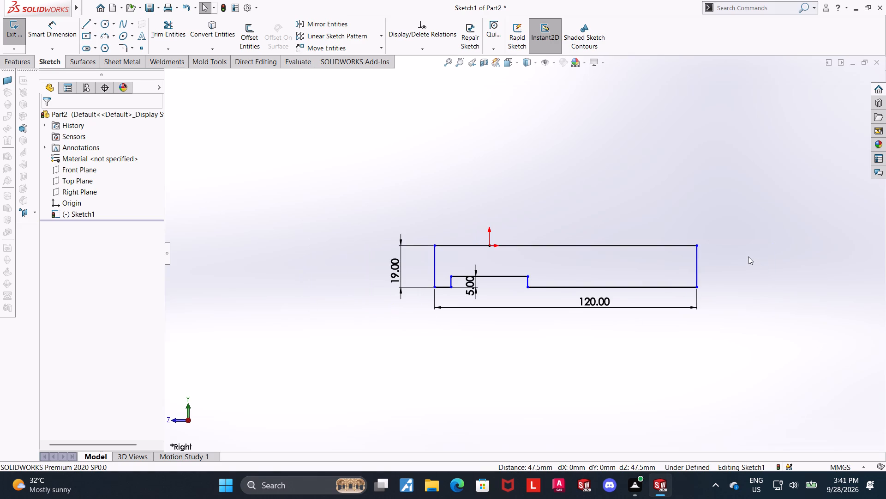
{"action": "left_click", "coordinate": [49, 31]}
{"action": "left_click", "coordinate": [491, 247]}
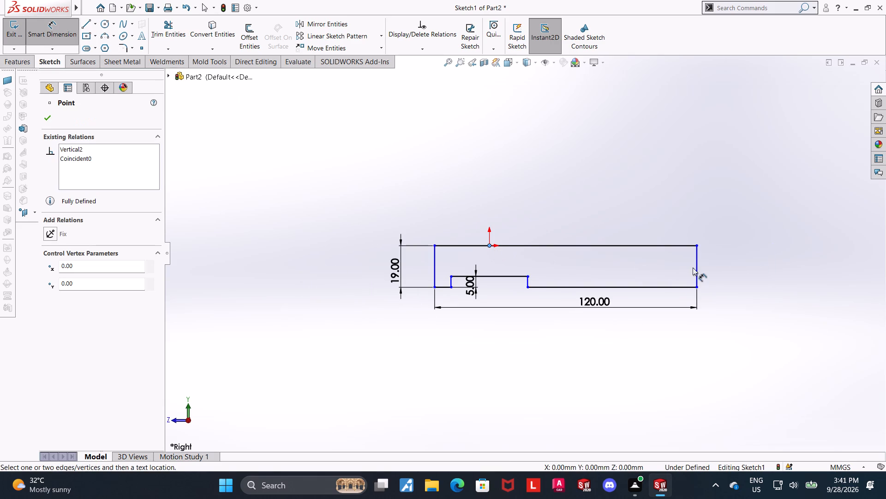
{"action": "left_click", "coordinate": [695, 267]}
{"action": "left_click", "coordinate": [564, 190]}
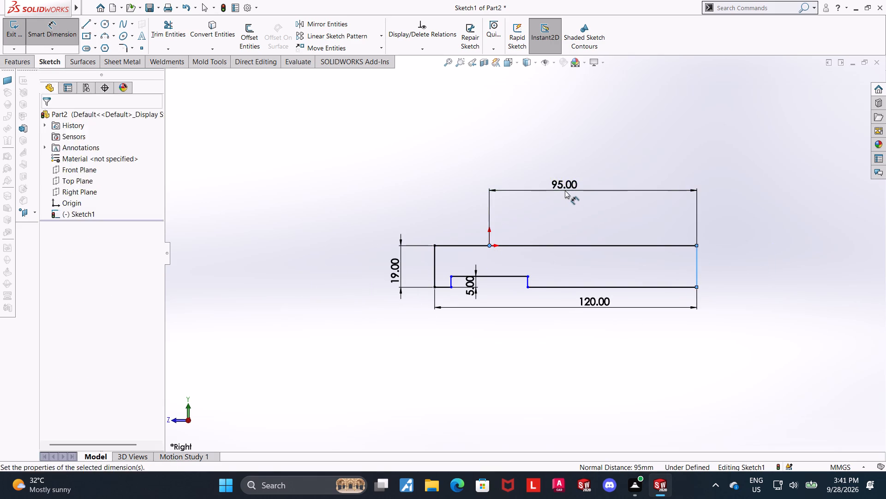
{"action": "type", "text": "120/"}
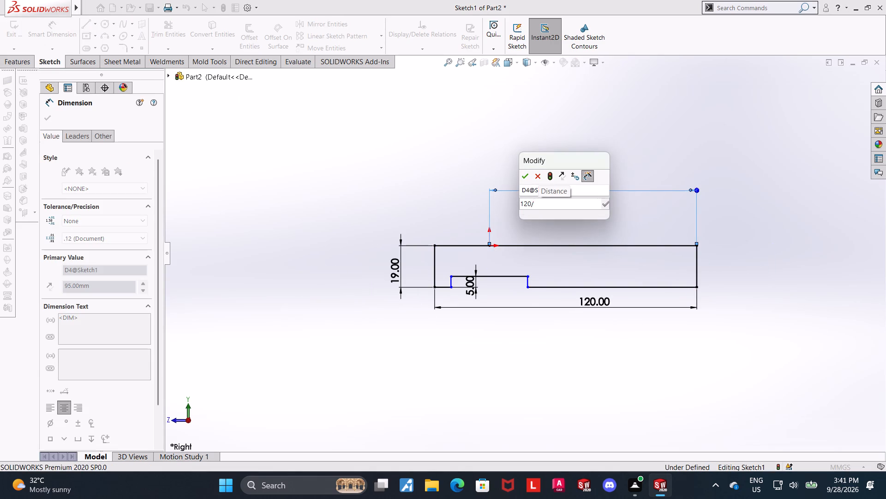
{"action": "key", "text": "2"}
{"action": "key", "text": "Return"}
{"action": "key", "text": "Escape"}
{"action": "key", "text": "Escape"}
{"action": "left_click", "coordinate": [714, 323]}
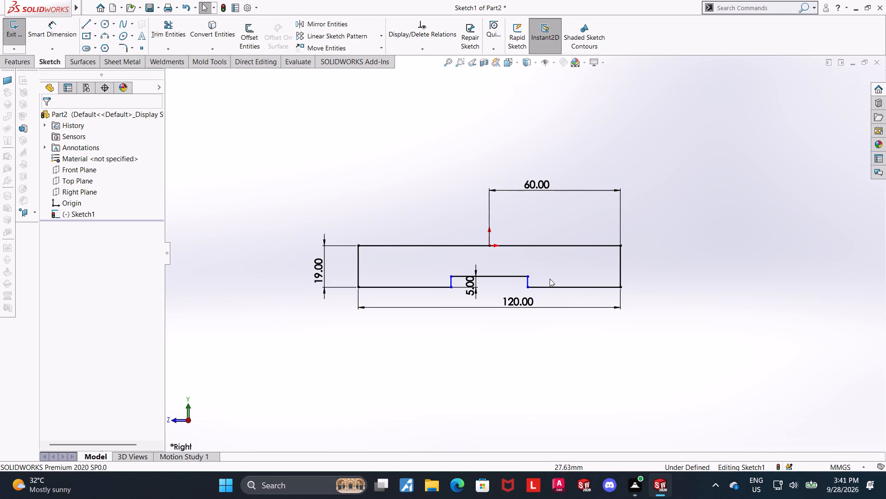
Dimension the notch's width between its two short vertical lines as 60 mm and exit the sketch.
{"action": "left_click", "coordinate": [56, 27]}
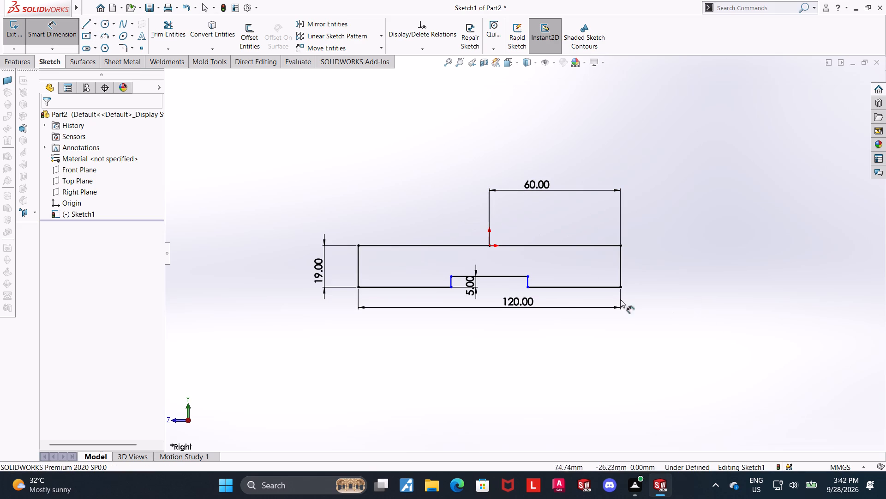
{"action": "left_click", "coordinate": [451, 283]}
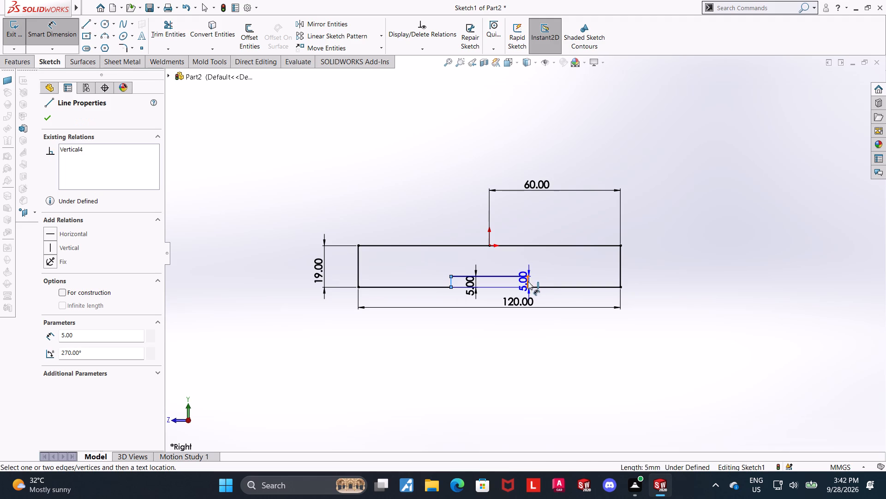
{"action": "left_click", "coordinate": [528, 281]}
{"action": "left_click", "coordinate": [497, 349]}
{"action": "type", "text": "60"}
{"action": "key", "text": "Return"}
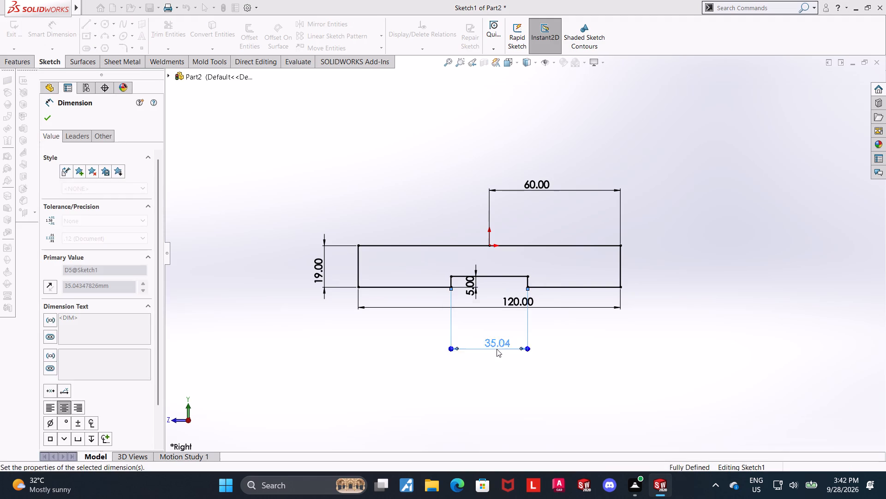
{"action": "key", "text": "Escape"}
{"action": "key", "text": "Escape"}
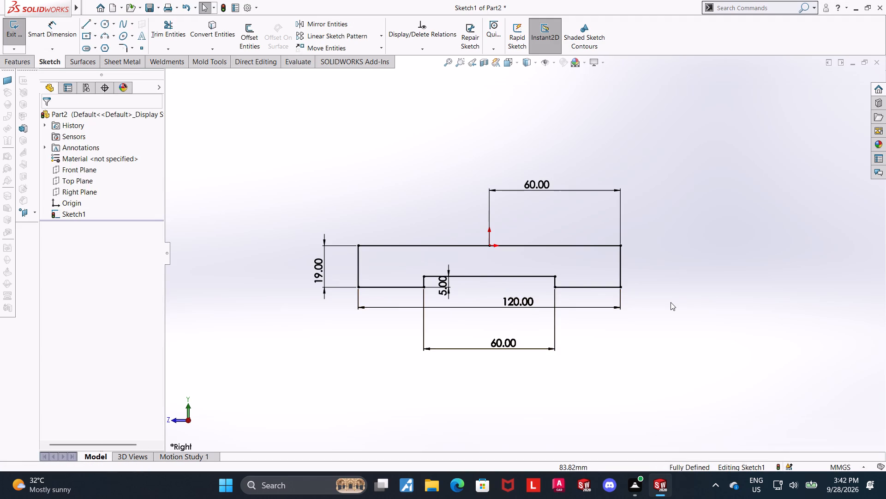
{"action": "left_click", "coordinate": [695, 297]}
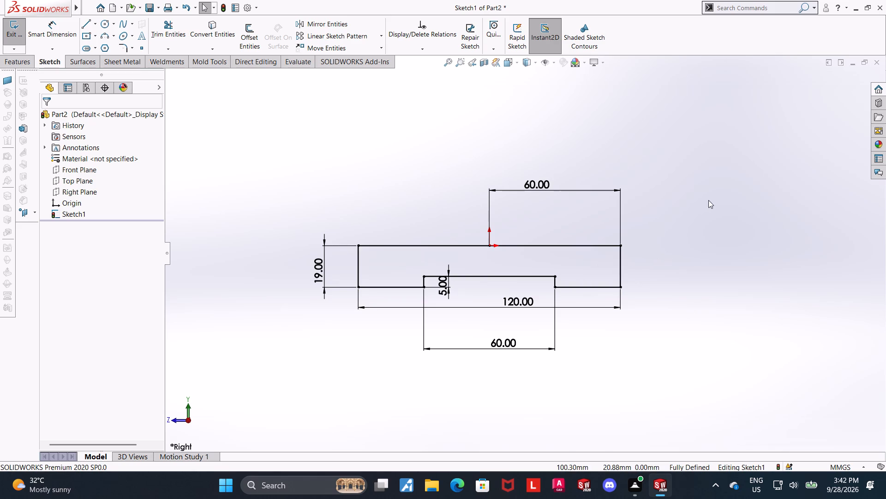
{"action": "left_click", "coordinate": [714, 207]}
{"action": "middle_click_drag", "start_coordinate": [649, 217], "coordinate": [661, 221]}
{"action": "scroll", "coordinate": [661, 220], "scroll_direction": "down", "scroll_amount": 1}
{"action": "left_click", "coordinate": [22, 24]}
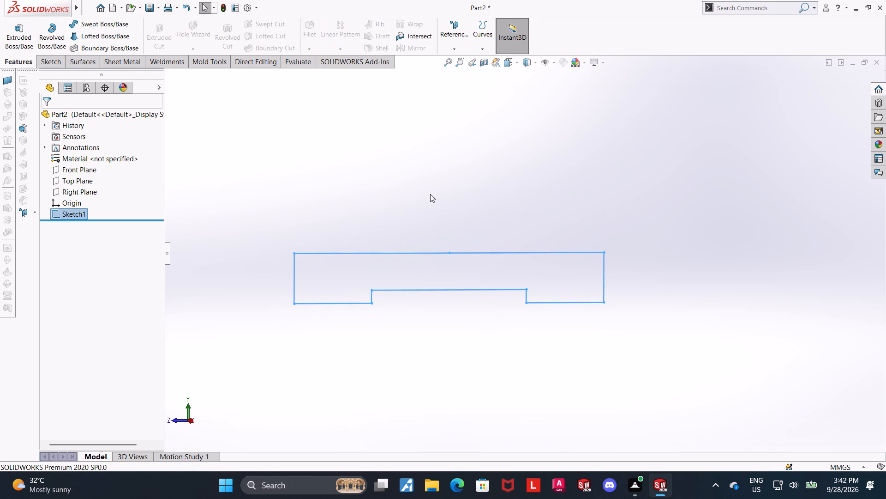
Extrude the notched profile as a boss with a Mid Plane end condition and a depth of 180 mm.
{"action": "middle_click", "coordinate": [284, 164]}
{"action": "middle_click_drag", "start_coordinate": [249, 158], "coordinate": [301, 163]}
{"action": "left_click", "coordinate": [32, 39]}
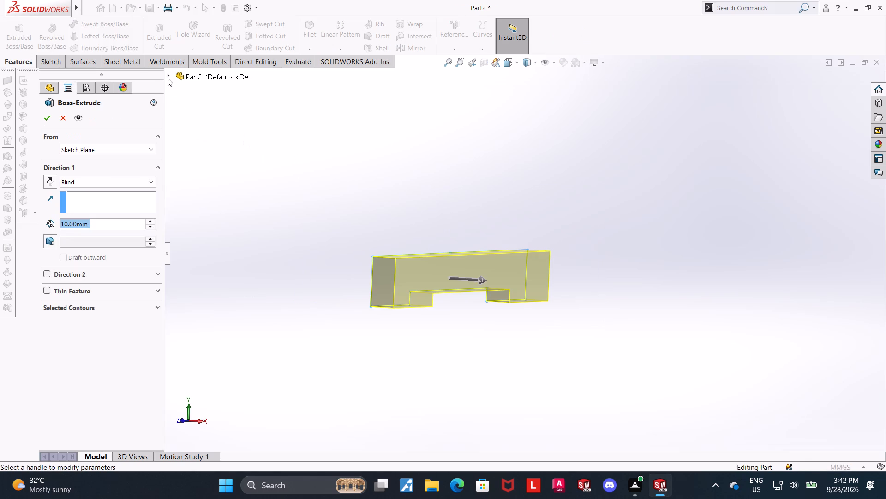
{"action": "left_click", "coordinate": [168, 78]}
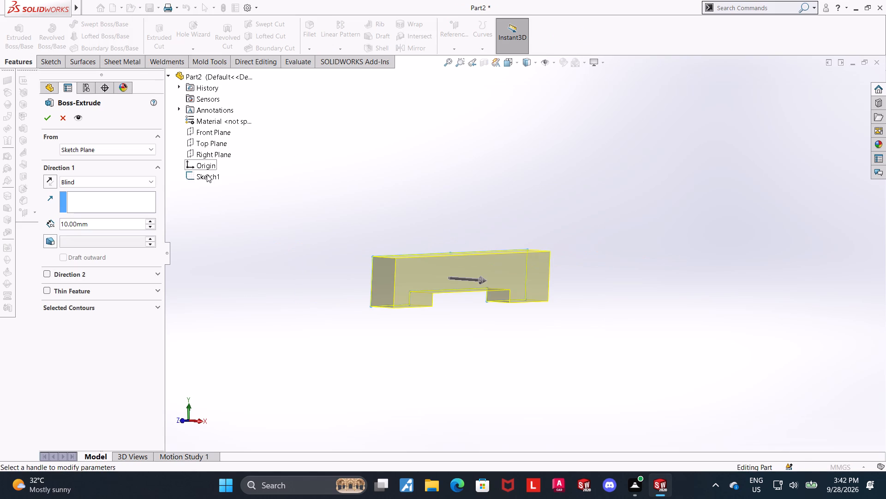
{"action": "left_click", "coordinate": [328, 176]}
{"action": "left_click", "coordinate": [120, 182]}
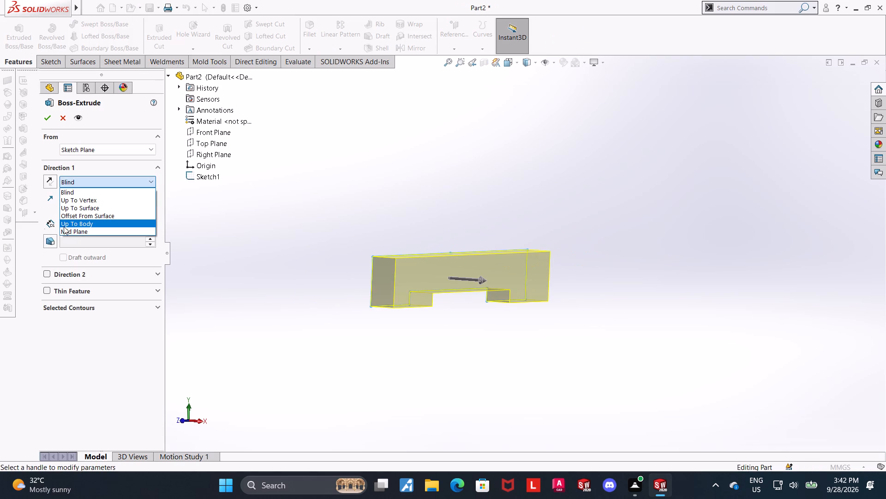
{"action": "left_click", "coordinate": [83, 229]}
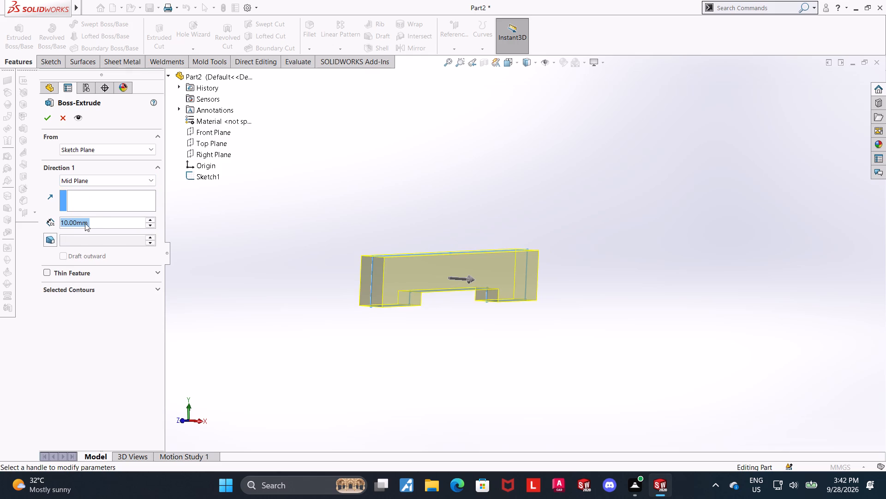
{"action": "type", "text": "180"}
{"action": "key", "text": "Return"}
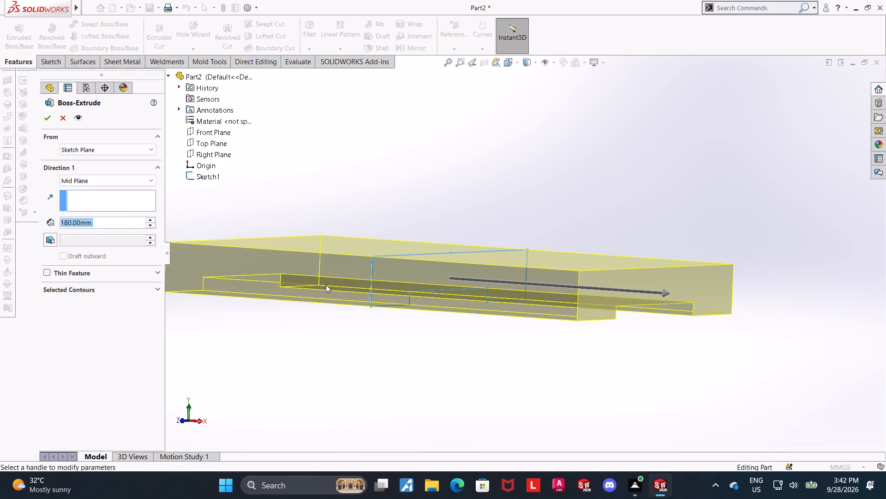
{"action": "scroll", "coordinate": [371, 342], "scroll_direction": "up", "scroll_amount": 2}
{"action": "left_click", "coordinate": [51, 117]}
{"action": "left_click", "coordinate": [486, 395]}
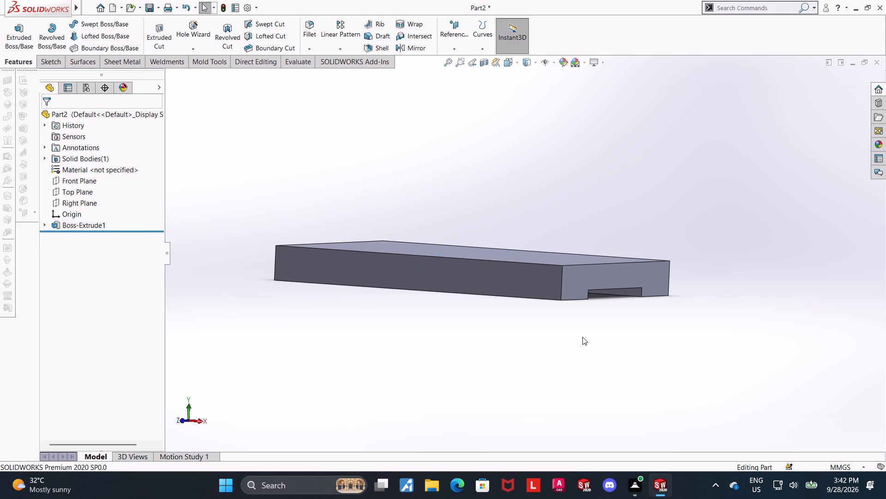
Fillet the four vertical corner edges of the base plate with a 15 mm symmetric radius.
{"action": "middle_click_drag", "start_coordinate": [543, 326], "coordinate": [497, 281]}
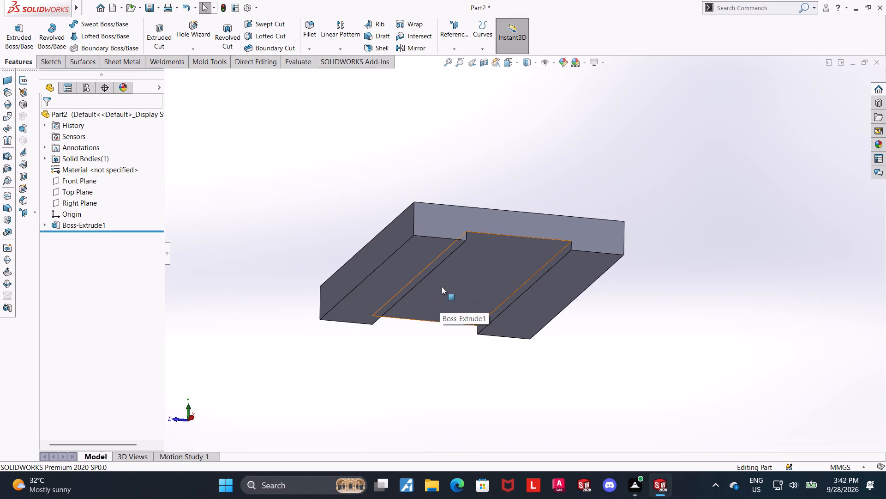
{"action": "middle_click_drag", "start_coordinate": [477, 326], "coordinate": [529, 387]}
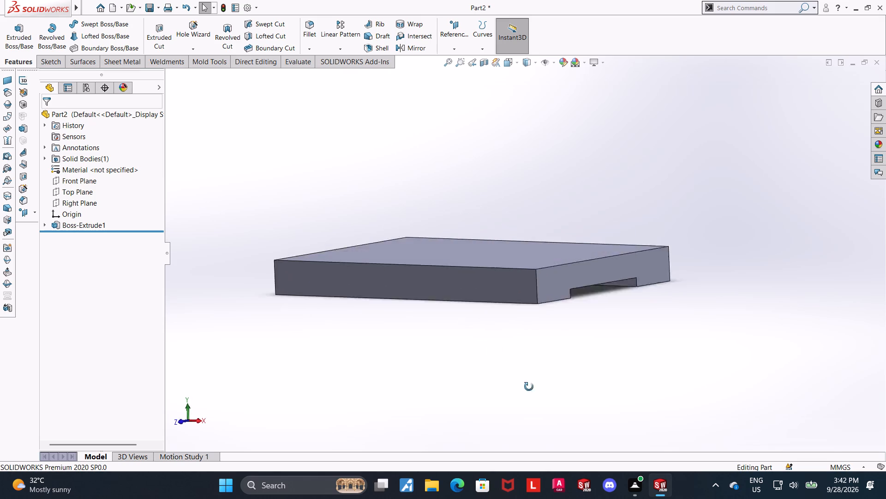
{"action": "middle_click_drag", "start_coordinate": [529, 387], "coordinate": [547, 404]}
{"action": "middle_click_drag", "start_coordinate": [501, 327], "coordinate": [511, 386]}
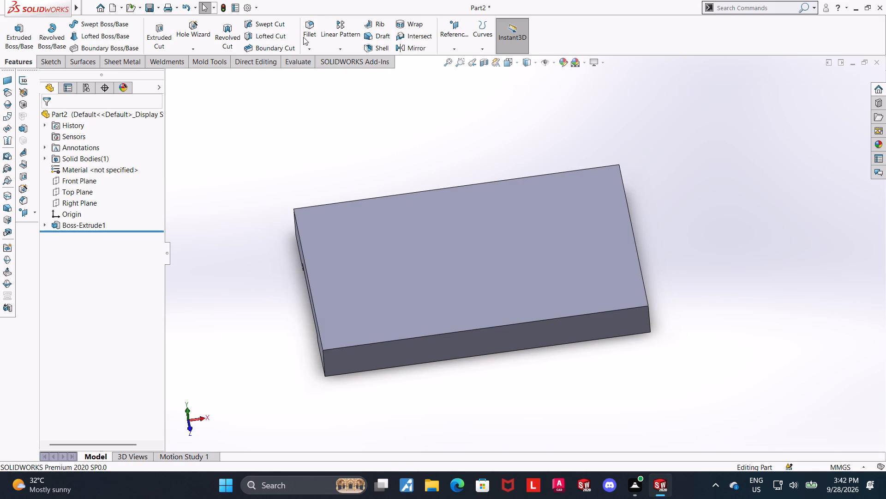
{"action": "left_click", "coordinate": [307, 30]}
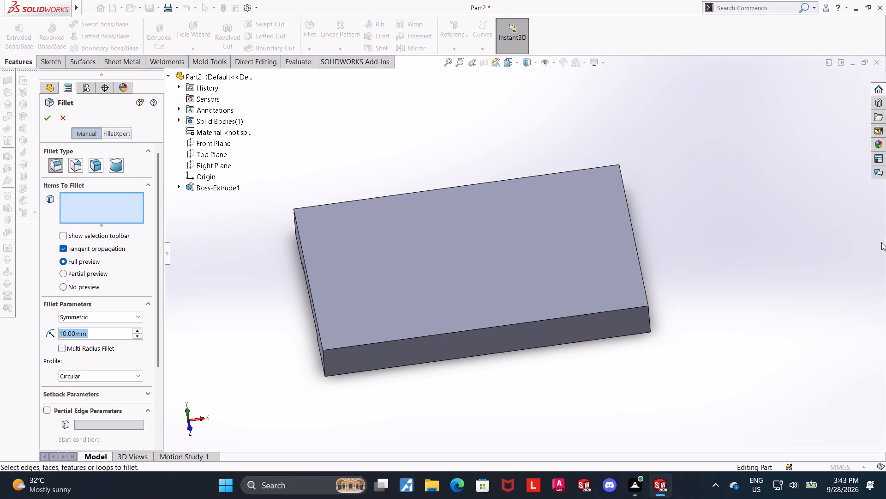
{"action": "left_click", "coordinate": [649, 315]}
{"action": "middle_click_drag", "start_coordinate": [721, 213], "coordinate": [702, 315]}
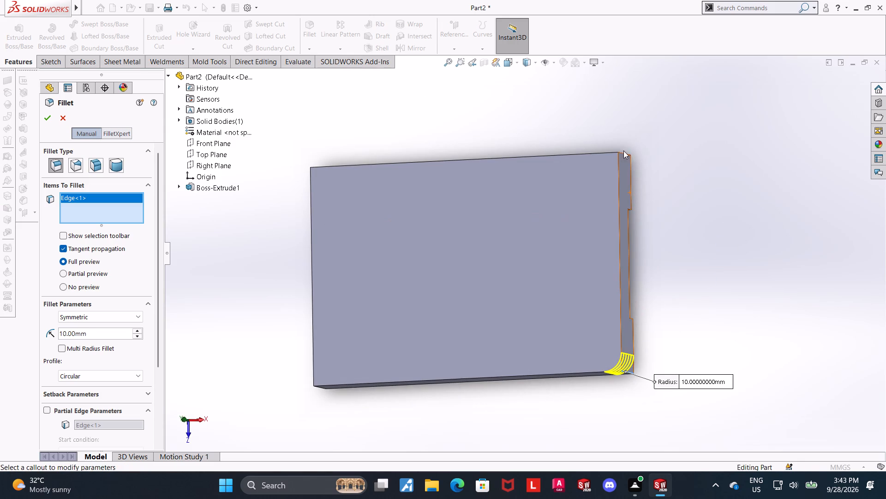
{"action": "left_click", "coordinate": [624, 153]}
{"action": "middle_click_drag", "start_coordinate": [711, 276], "coordinate": [784, 228]}
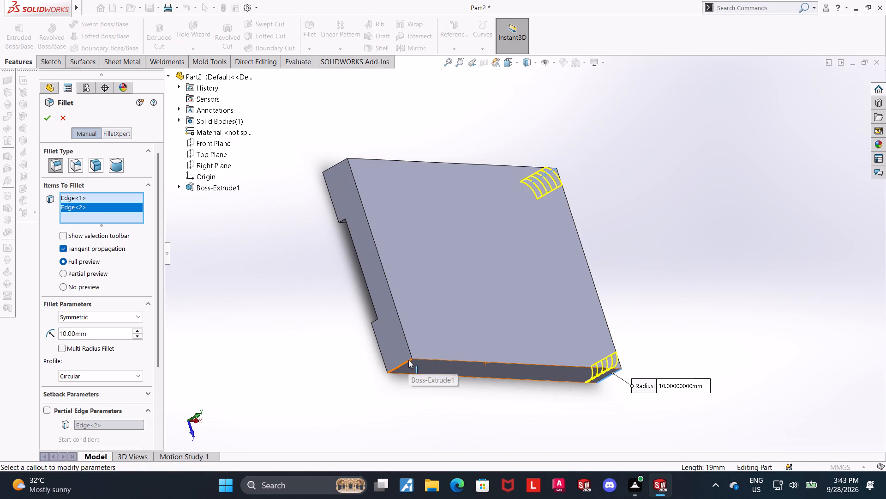
{"action": "left_click", "coordinate": [408, 359]}
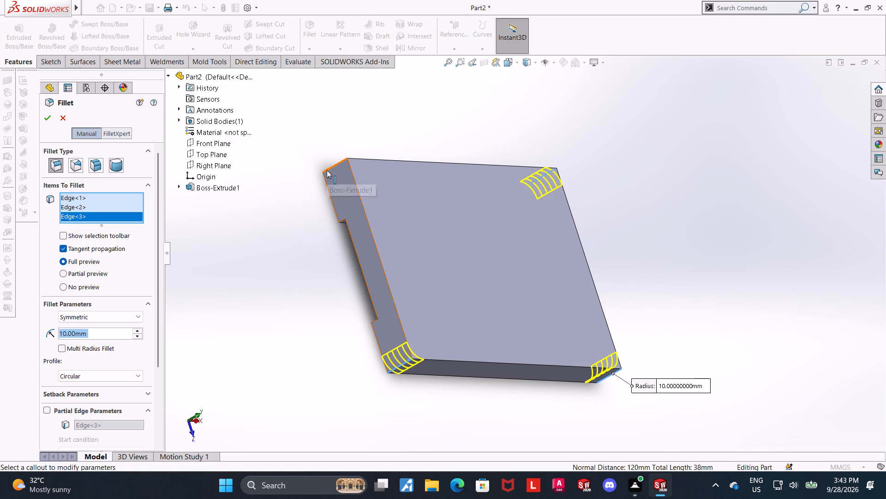
{"action": "left_click", "coordinate": [327, 170]}
{"action": "middle_click_drag", "start_coordinate": [694, 255], "coordinate": [658, 249]}
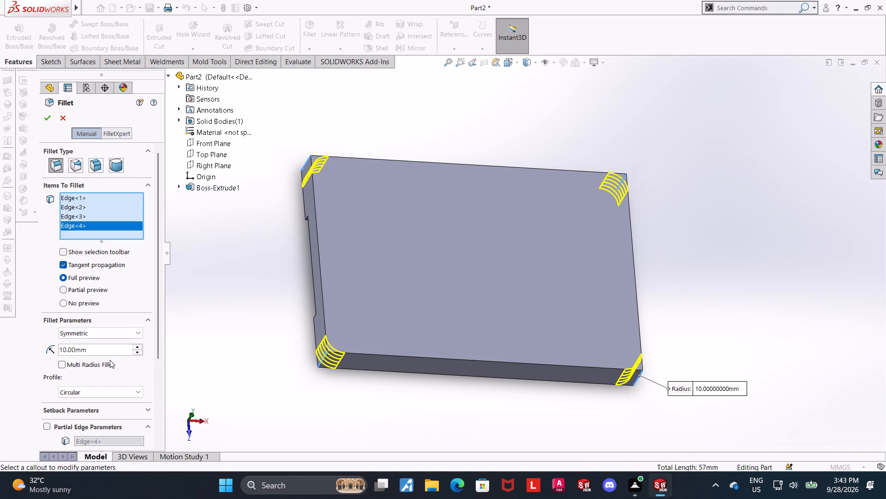
{"action": "left_click_drag", "start_coordinate": [106, 350], "coordinate": [48, 344]}
{"action": "type", "text": "15"}
{"action": "key", "text": "Return"}
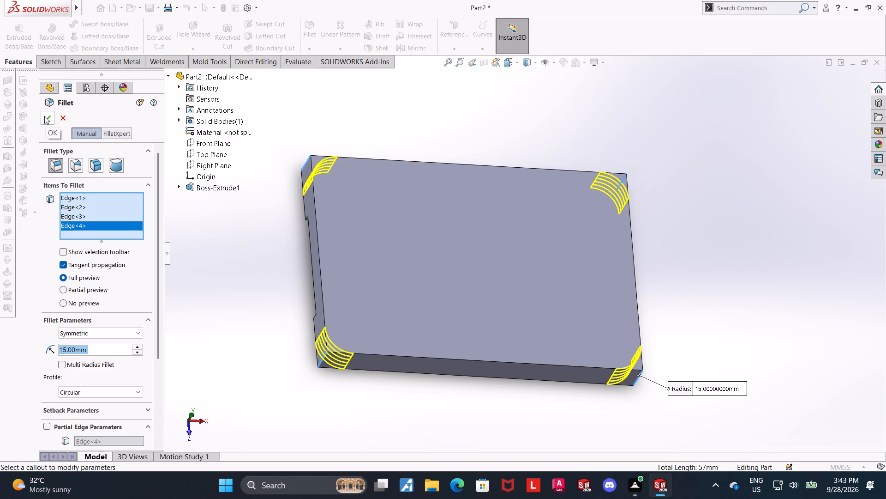
{"action": "left_click", "coordinate": [44, 116]}
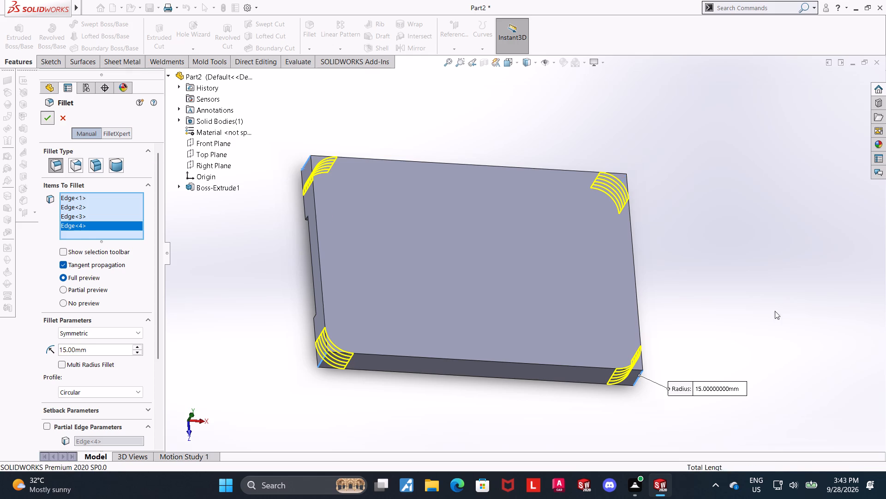
Examine the filleted base plate from all sides, including its notched underside and rounded corners.
{"action": "left_click", "coordinate": [870, 300]}
{"action": "middle_click_drag", "start_coordinate": [720, 281], "coordinate": [677, 305]}
{"action": "middle_click_drag", "start_coordinate": [691, 277], "coordinate": [737, 261]}
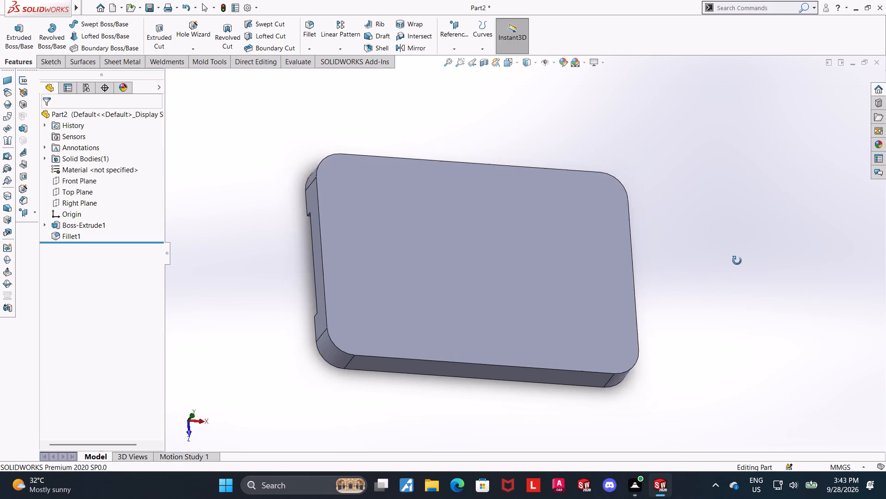
{"action": "middle_click_drag", "start_coordinate": [737, 261], "coordinate": [817, 270]}
{"action": "middle_click_drag", "start_coordinate": [507, 311], "coordinate": [629, 311]}
{"action": "middle_click_drag", "start_coordinate": [629, 311], "coordinate": [630, 312]}
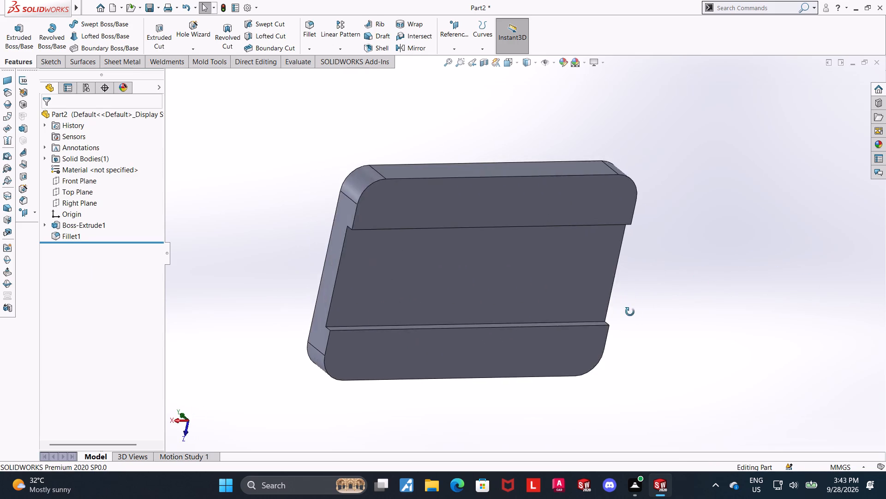
{"action": "middle_click_drag", "start_coordinate": [630, 312], "coordinate": [600, 403]}
{"action": "middle_click_drag", "start_coordinate": [588, 266], "coordinate": [595, 286]}
{"action": "middle_click_drag", "start_coordinate": [560, 353], "coordinate": [566, 333]}
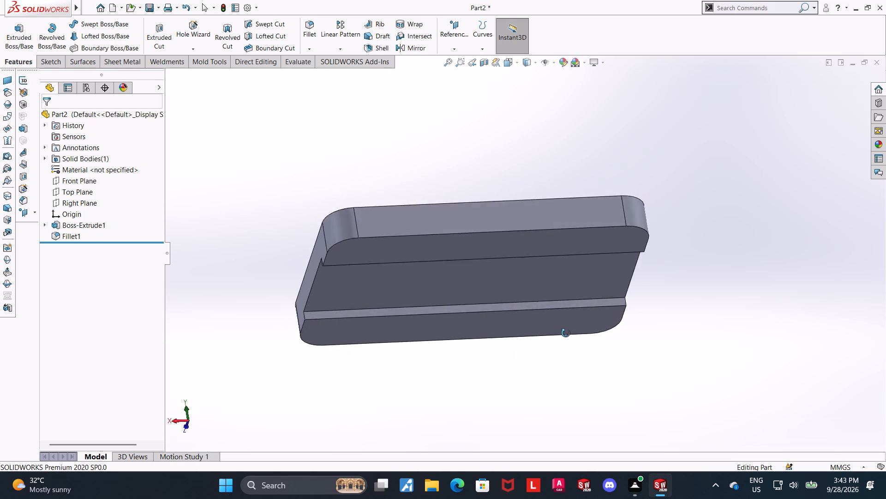
{"action": "middle_click_drag", "start_coordinate": [566, 333], "coordinate": [473, 436]}
{"action": "middle_click_drag", "start_coordinate": [576, 246], "coordinate": [562, 321]}
{"action": "middle_click_drag", "start_coordinate": [556, 327], "coordinate": [565, 307]}
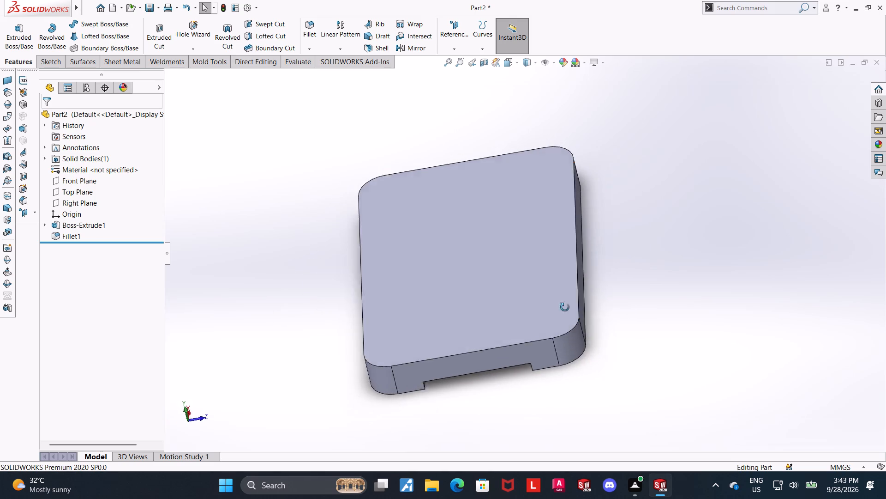
{"action": "middle_click_drag", "start_coordinate": [565, 307], "coordinate": [637, 280]}
{"action": "scroll", "coordinate": [610, 241], "scroll_direction": "down", "scroll_amount": 2}
{"action": "scroll", "coordinate": [599, 263], "scroll_direction": "up", "scroll_amount": 3}
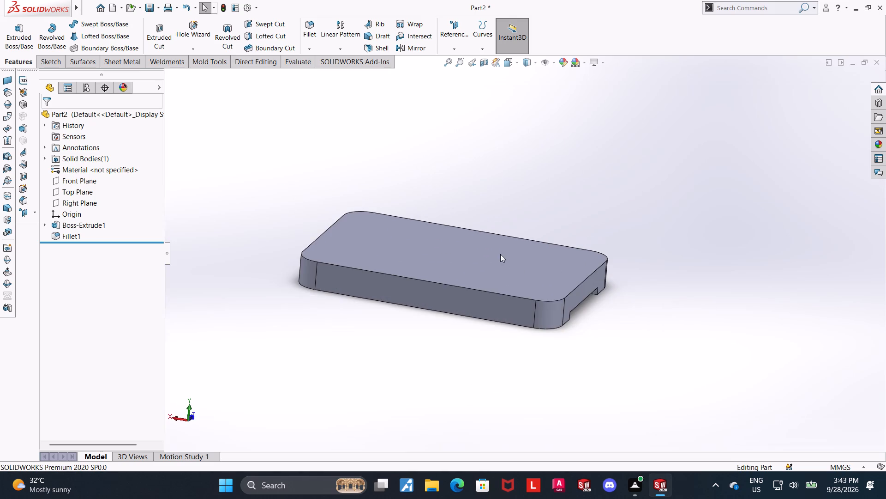
{"action": "scroll", "coordinate": [503, 218], "scroll_direction": "down", "scroll_amount": 2}
{"action": "scroll", "coordinate": [559, 236], "scroll_direction": "up", "scroll_amount": 2}
{"action": "scroll", "coordinate": [467, 271], "scroll_direction": "down", "scroll_amount": 2}
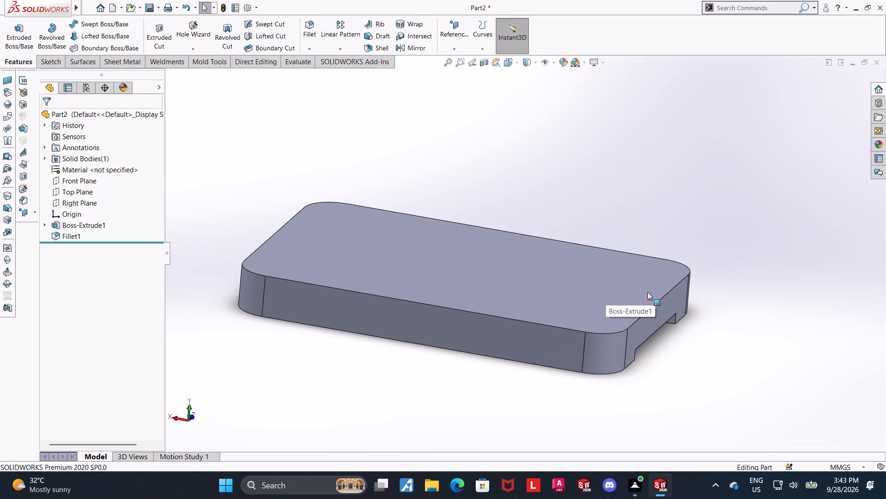
{"action": "left_click", "coordinate": [794, 271]}
{"action": "scroll", "coordinate": [791, 274], "scroll_direction": "up", "scroll_amount": 4}
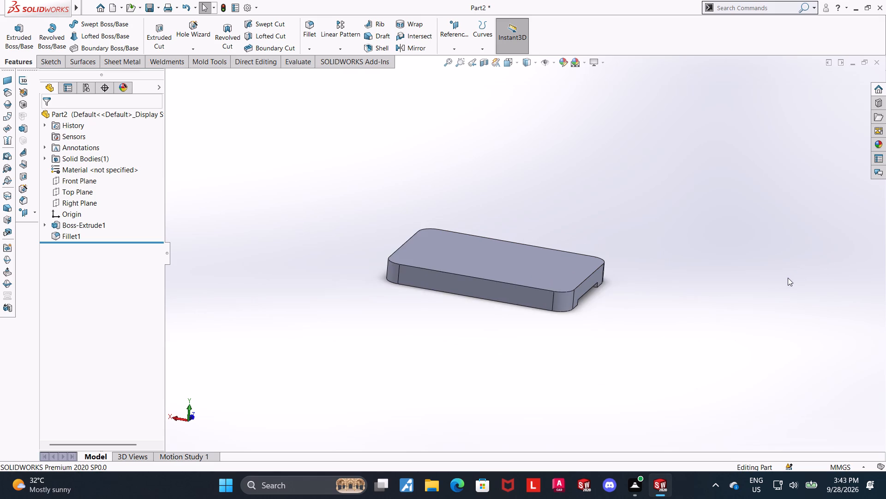
{"action": "scroll", "coordinate": [575, 262], "scroll_direction": "down", "scroll_amount": 2}
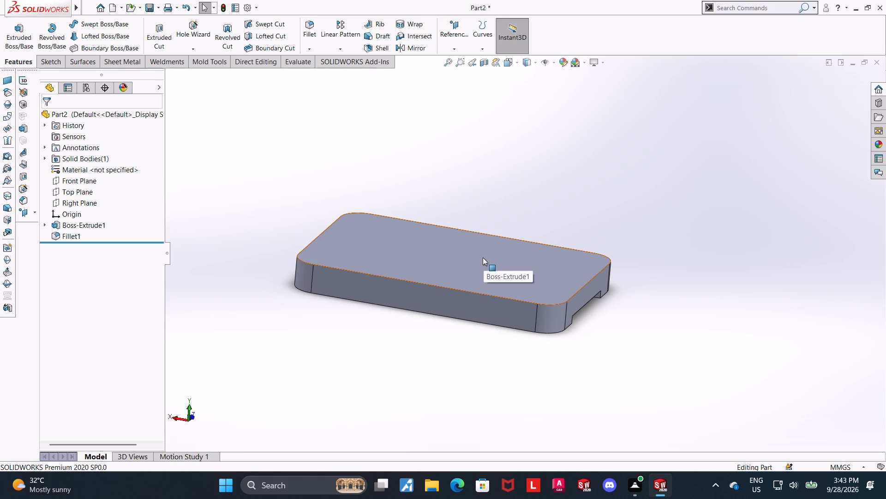
Face the plate's top surface squarely and start a Hole Wizard legacy hole of type C-Bored Drilled.
{"action": "left_click", "coordinate": [390, 252]}
{"action": "left_click", "coordinate": [476, 225]}
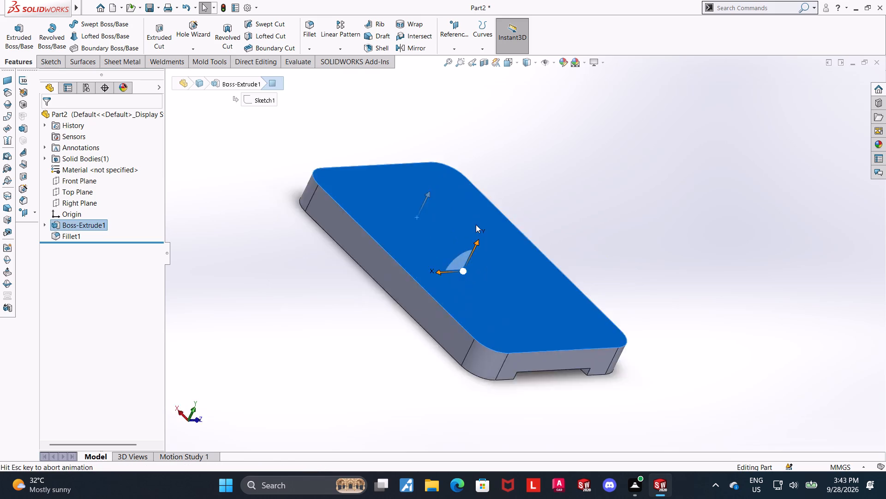
{"action": "left_click", "coordinate": [766, 355]}
{"action": "scroll", "coordinate": [766, 351], "scroll_direction": "up", "scroll_amount": 2}
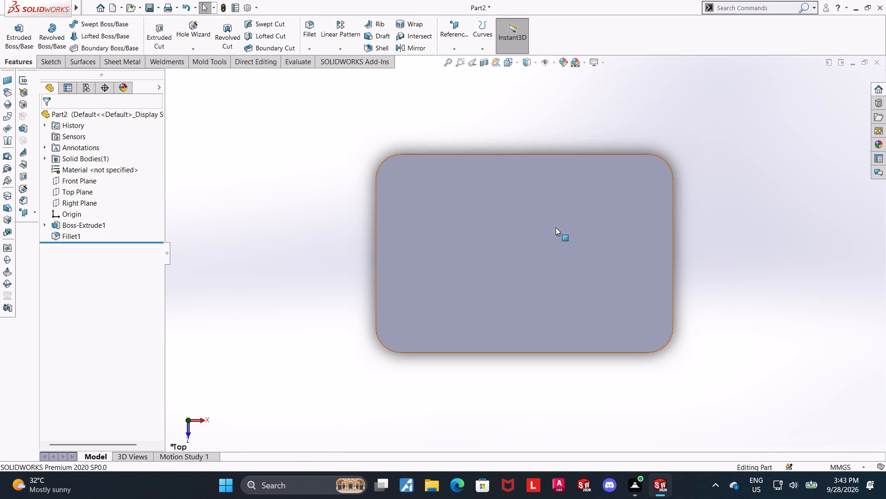
{"action": "left_click", "coordinate": [195, 29]}
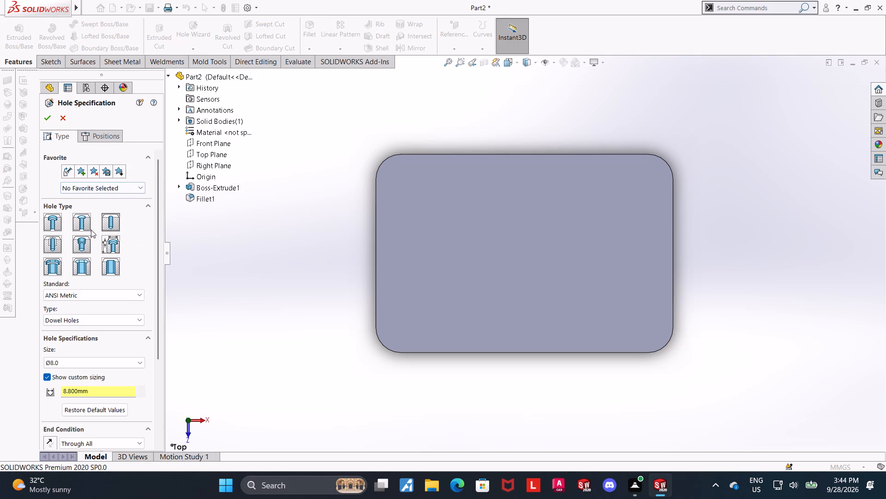
{"action": "left_click", "coordinate": [54, 221]}
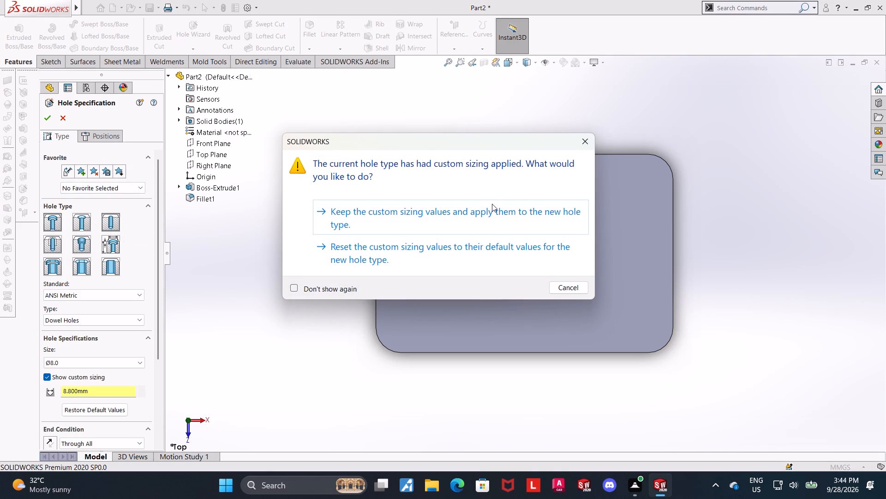
{"action": "left_click", "coordinate": [581, 143]}
{"action": "left_click", "coordinate": [106, 243]}
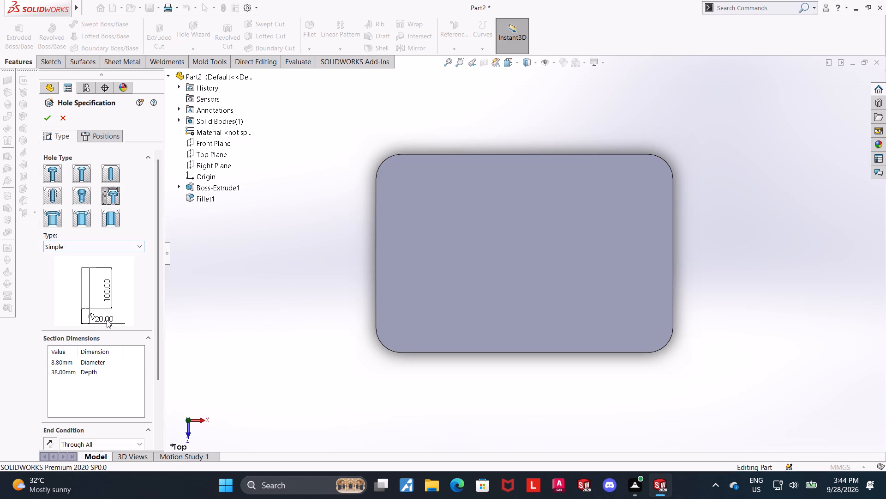
{"action": "left_click", "coordinate": [77, 246]}
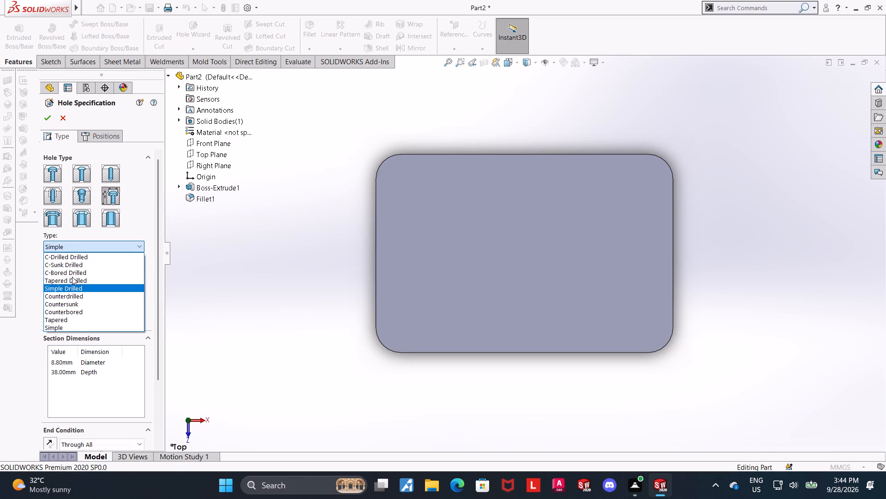
{"action": "left_click", "coordinate": [72, 272]}
{"action": "scroll", "coordinate": [111, 388], "scroll_direction": "down", "scroll_amount": 2}
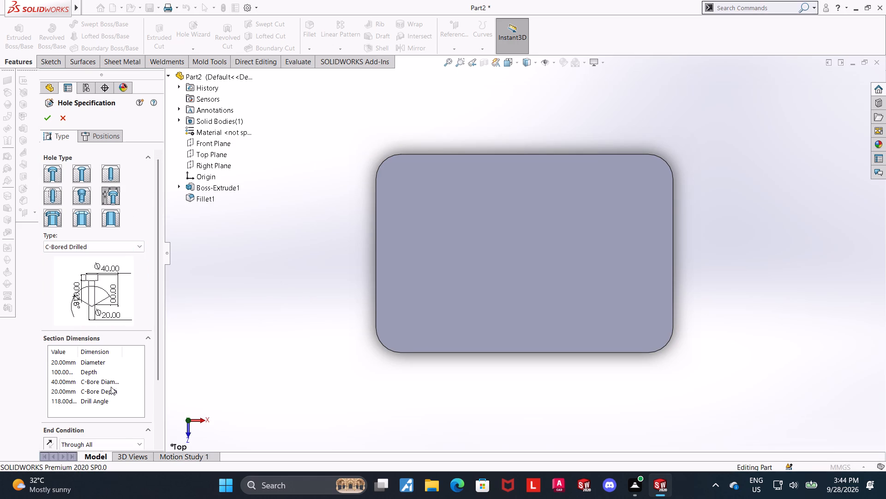
Set the legacy hole's diameter to 15 mm and its counterbore diameter to 20 mm.
{"action": "double_click", "coordinate": [60, 360]}
{"action": "type", "text": "15"}
{"action": "key", "text": "Return"}
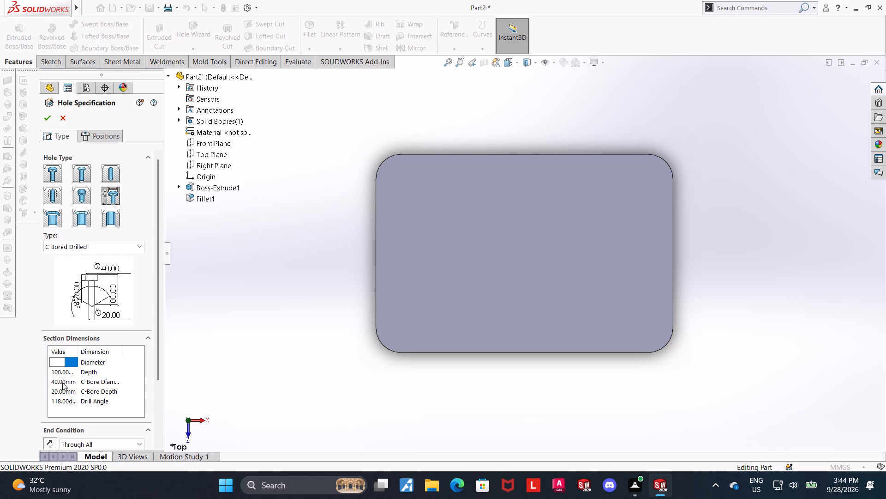
{"action": "triple_click", "coordinate": [62, 383]}
{"action": "left_click_drag", "start_coordinate": [80, 379], "coordinate": [0, 384]}
{"action": "type", "text": "20"}
{"action": "key", "text": "Return"}
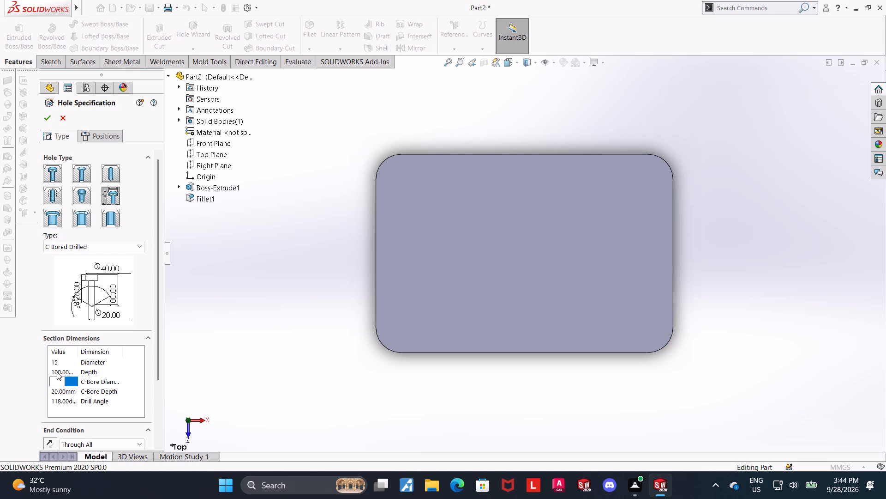
Change the hole's end condition to Blind and set its depth to 19 mm.
{"action": "double_click", "coordinate": [67, 370]}
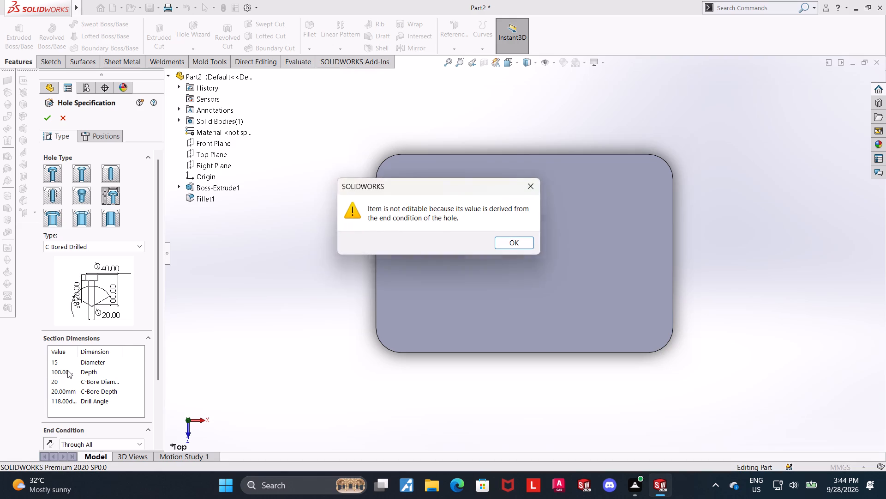
{"action": "left_click", "coordinate": [519, 243]}
{"action": "double_click", "coordinate": [60, 371]}
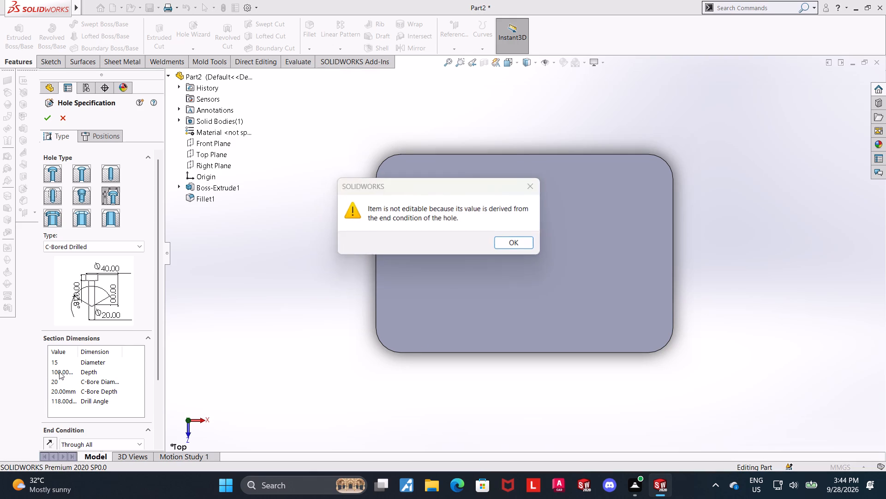
{"action": "left_click", "coordinate": [532, 189]}
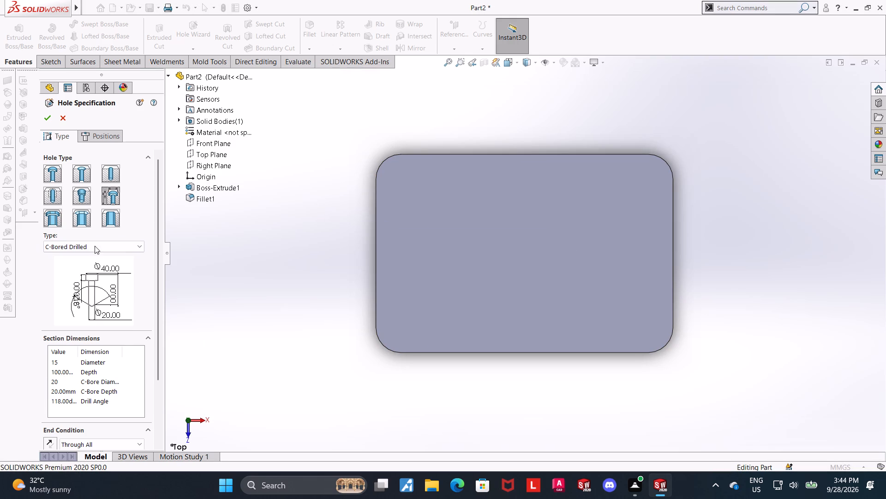
{"action": "scroll", "coordinate": [103, 323], "scroll_direction": "down", "scroll_amount": 2}
{"action": "left_click", "coordinate": [77, 367]}
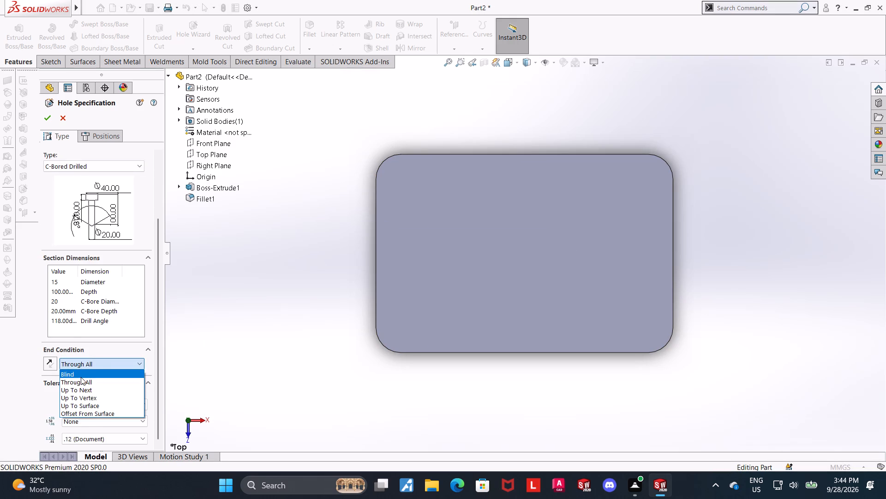
{"action": "left_click", "coordinate": [81, 377]}
{"action": "double_click", "coordinate": [61, 288]}
{"action": "type", "text": "29"}
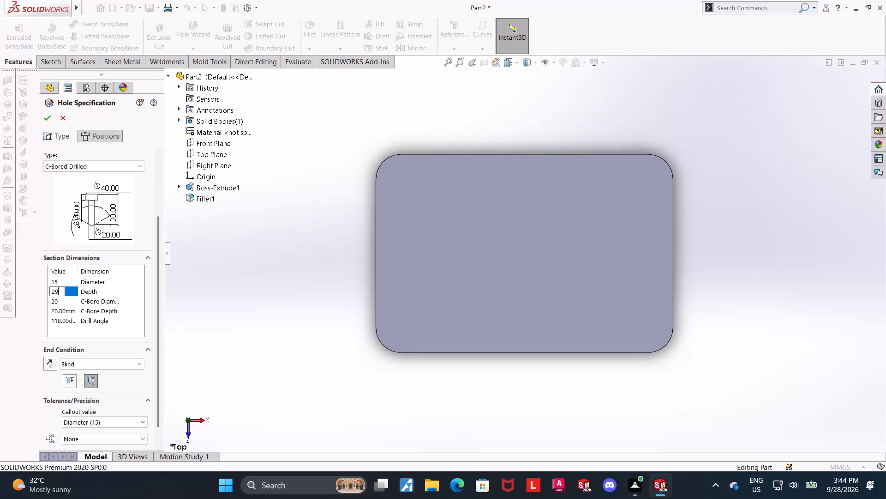
{"action": "key", "text": "Return"}
{"action": "double_click", "coordinate": [55, 289]}
{"action": "key", "text": "1"}
{"action": "key", "text": "9"}
{"action": "key", "text": "Return"}
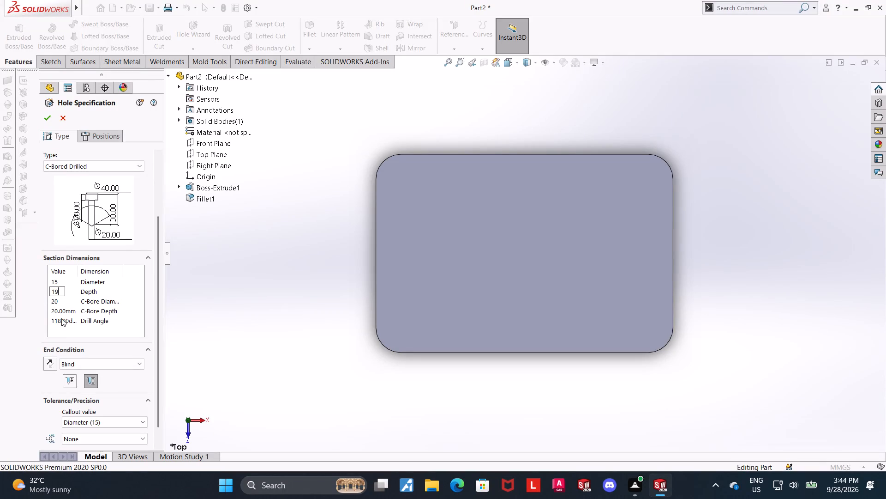
Set the hole's counterbore depth to 13 mm.
{"action": "double_click", "coordinate": [66, 310]}
{"action": "type", "text": "13"}
{"action": "key", "text": "Return"}
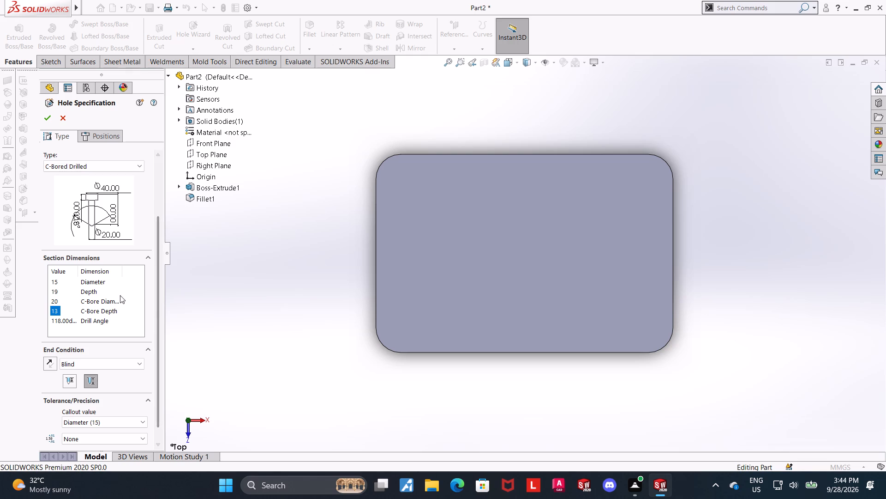
{"action": "left_click", "coordinate": [235, 307]}
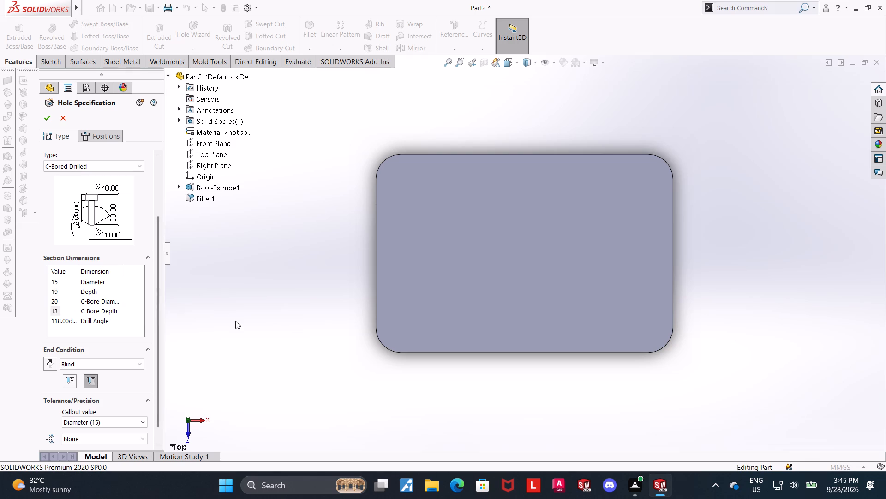
Using a 3D sketch for positioning, place one counterbored hole on the plate's top face near the negative X, negative Z corner.
{"action": "left_click", "coordinate": [99, 139]}
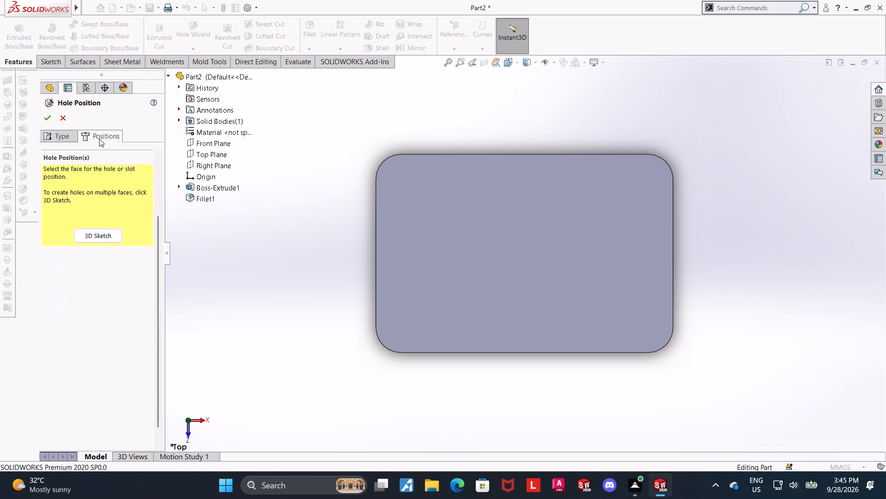
{"action": "left_click", "coordinate": [60, 136]}
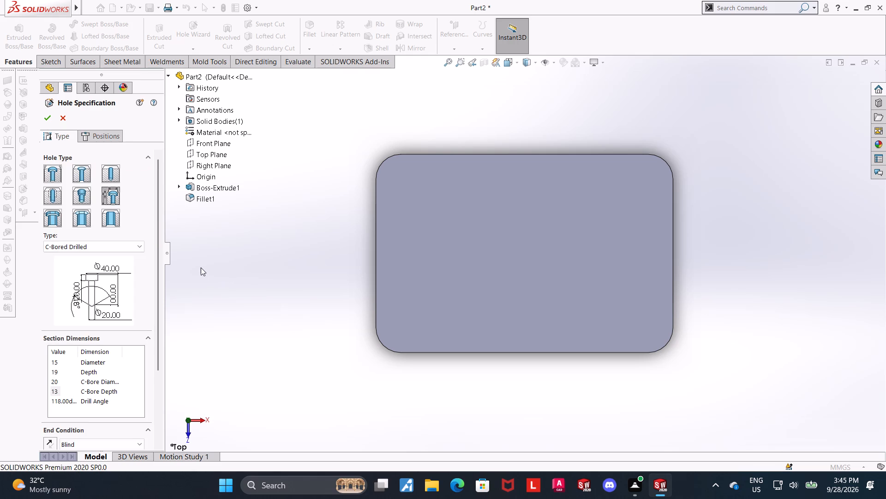
{"action": "left_click", "coordinate": [95, 138]}
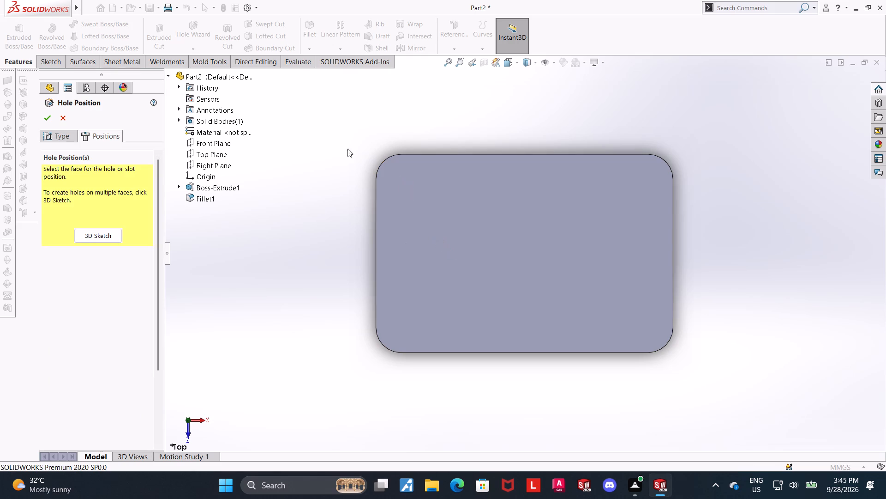
{"action": "left_click", "coordinate": [100, 235]}
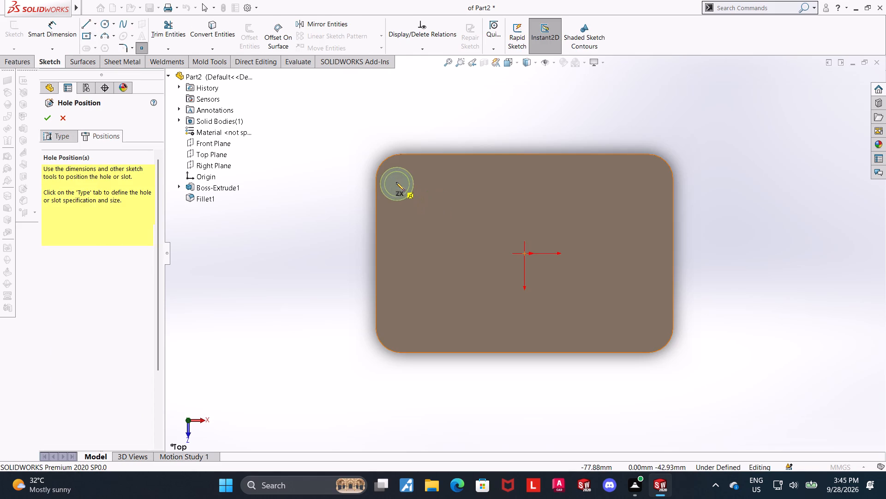
{"action": "left_click", "coordinate": [402, 182]}
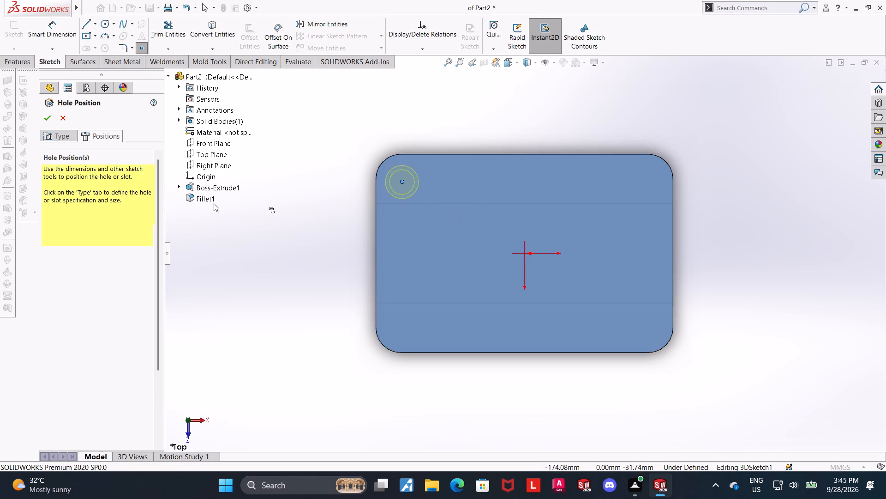
{"action": "key", "text": "Escape"}
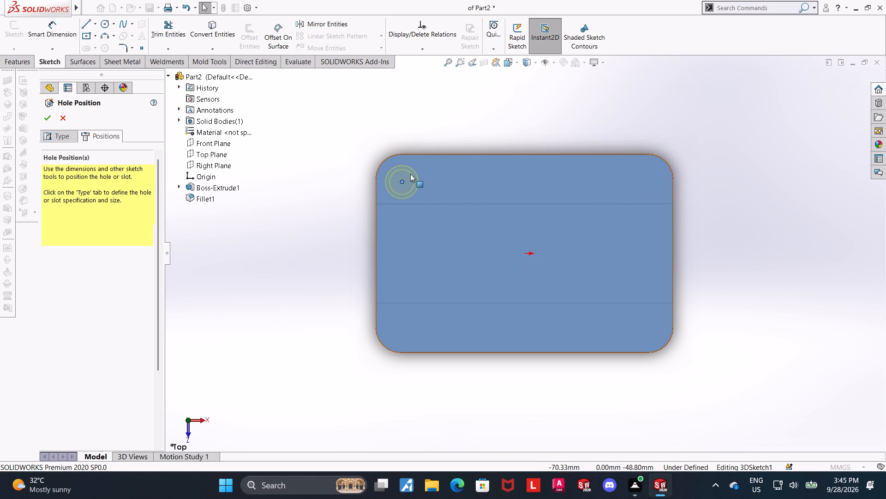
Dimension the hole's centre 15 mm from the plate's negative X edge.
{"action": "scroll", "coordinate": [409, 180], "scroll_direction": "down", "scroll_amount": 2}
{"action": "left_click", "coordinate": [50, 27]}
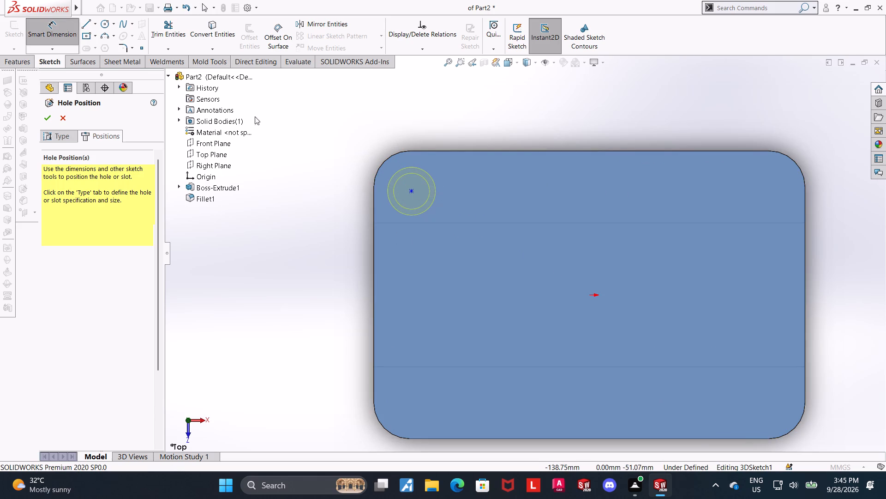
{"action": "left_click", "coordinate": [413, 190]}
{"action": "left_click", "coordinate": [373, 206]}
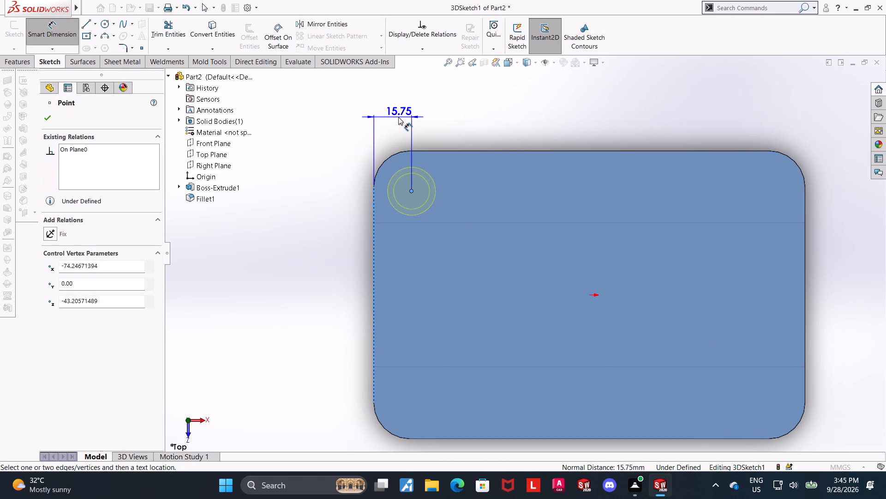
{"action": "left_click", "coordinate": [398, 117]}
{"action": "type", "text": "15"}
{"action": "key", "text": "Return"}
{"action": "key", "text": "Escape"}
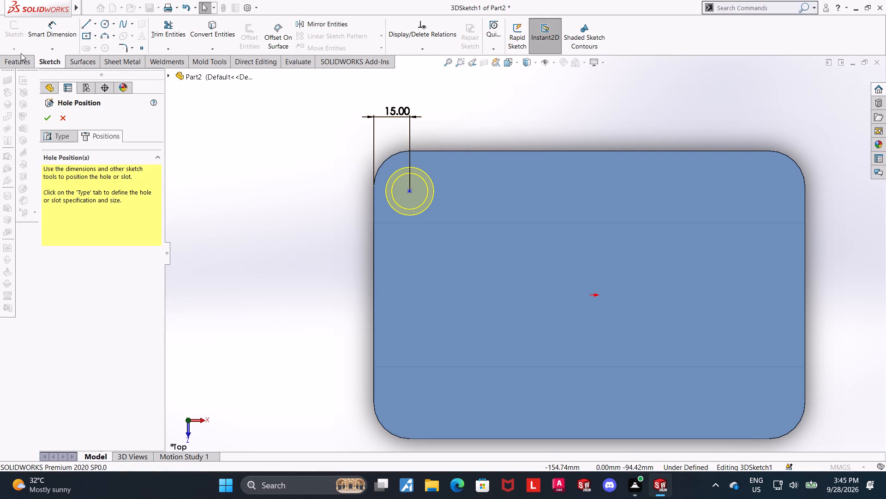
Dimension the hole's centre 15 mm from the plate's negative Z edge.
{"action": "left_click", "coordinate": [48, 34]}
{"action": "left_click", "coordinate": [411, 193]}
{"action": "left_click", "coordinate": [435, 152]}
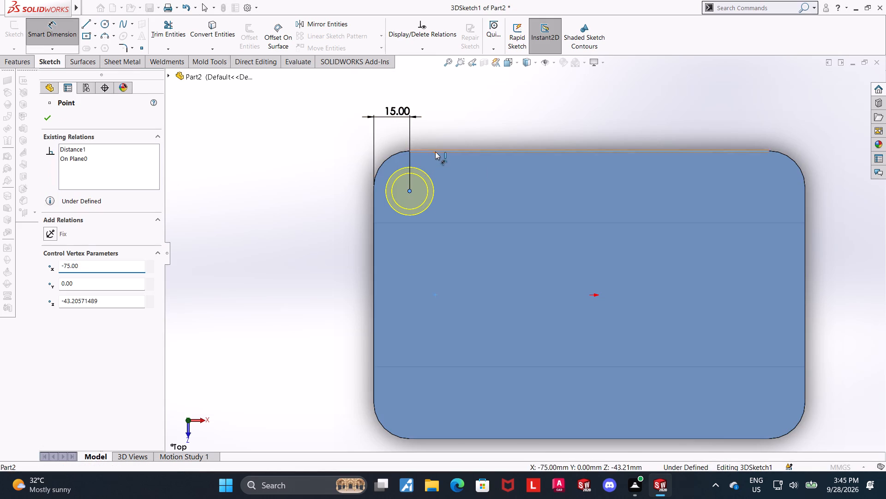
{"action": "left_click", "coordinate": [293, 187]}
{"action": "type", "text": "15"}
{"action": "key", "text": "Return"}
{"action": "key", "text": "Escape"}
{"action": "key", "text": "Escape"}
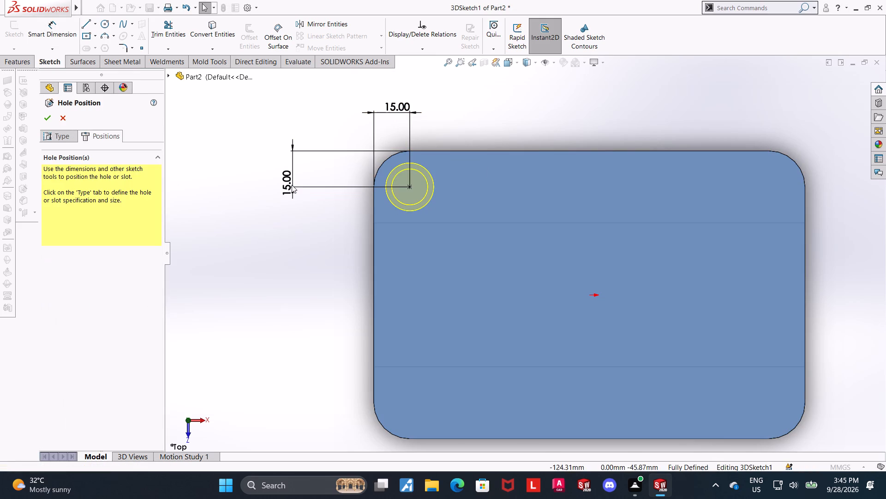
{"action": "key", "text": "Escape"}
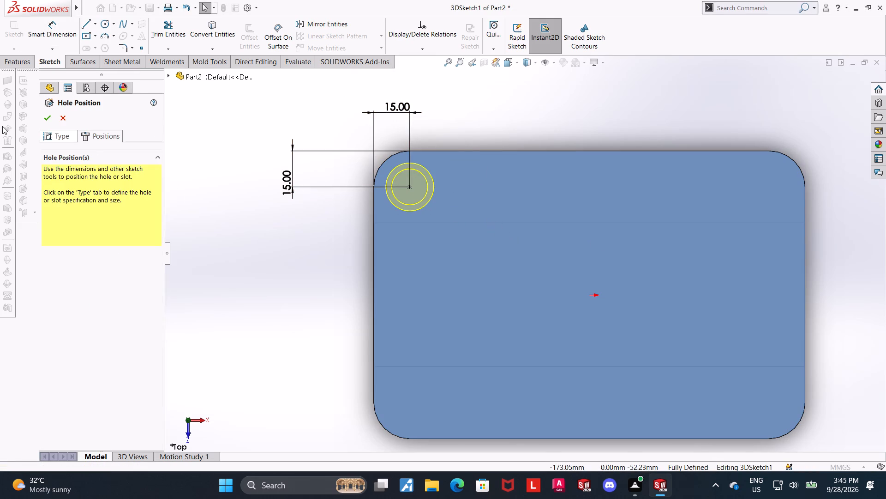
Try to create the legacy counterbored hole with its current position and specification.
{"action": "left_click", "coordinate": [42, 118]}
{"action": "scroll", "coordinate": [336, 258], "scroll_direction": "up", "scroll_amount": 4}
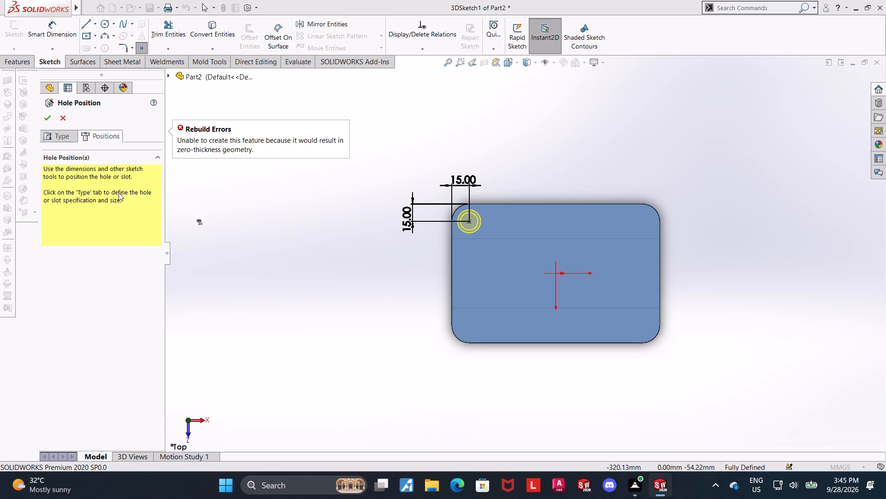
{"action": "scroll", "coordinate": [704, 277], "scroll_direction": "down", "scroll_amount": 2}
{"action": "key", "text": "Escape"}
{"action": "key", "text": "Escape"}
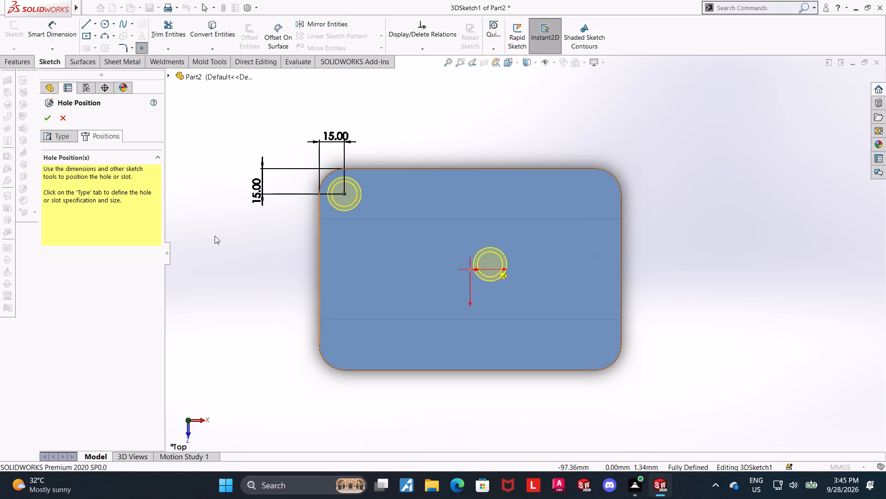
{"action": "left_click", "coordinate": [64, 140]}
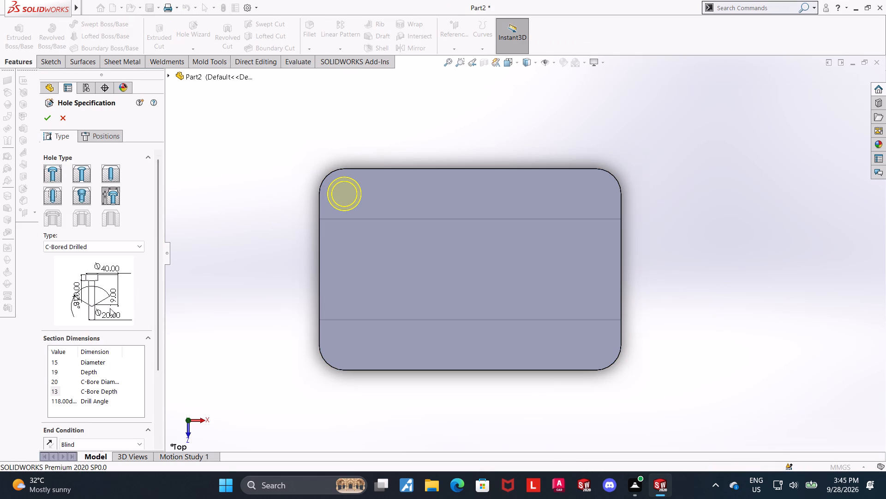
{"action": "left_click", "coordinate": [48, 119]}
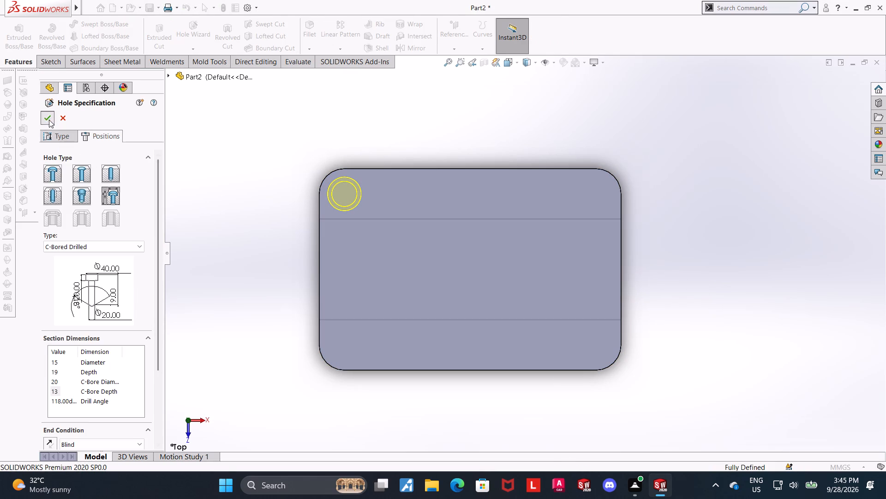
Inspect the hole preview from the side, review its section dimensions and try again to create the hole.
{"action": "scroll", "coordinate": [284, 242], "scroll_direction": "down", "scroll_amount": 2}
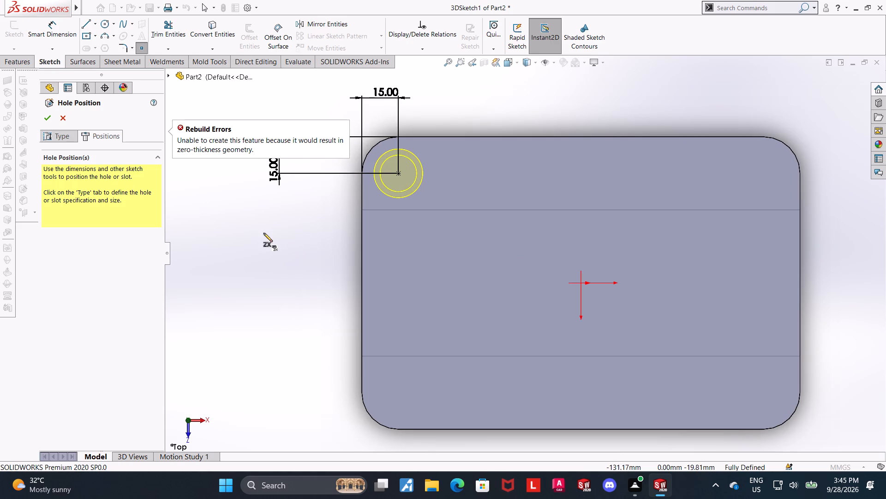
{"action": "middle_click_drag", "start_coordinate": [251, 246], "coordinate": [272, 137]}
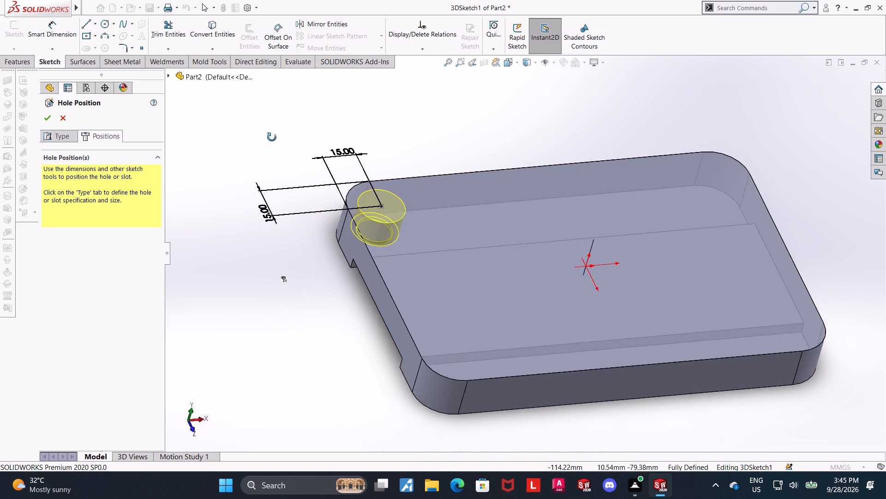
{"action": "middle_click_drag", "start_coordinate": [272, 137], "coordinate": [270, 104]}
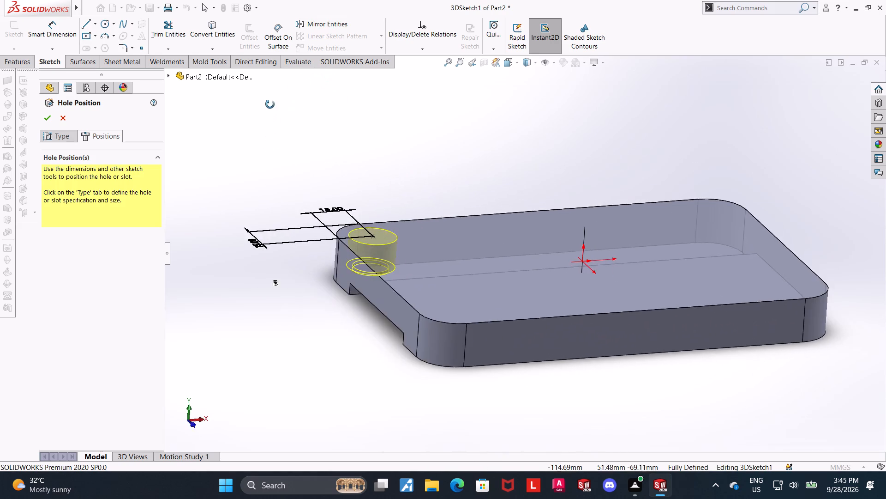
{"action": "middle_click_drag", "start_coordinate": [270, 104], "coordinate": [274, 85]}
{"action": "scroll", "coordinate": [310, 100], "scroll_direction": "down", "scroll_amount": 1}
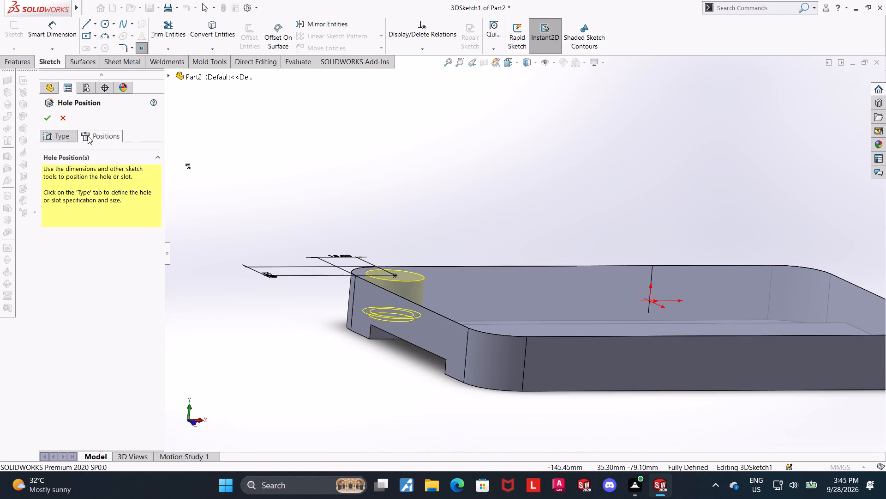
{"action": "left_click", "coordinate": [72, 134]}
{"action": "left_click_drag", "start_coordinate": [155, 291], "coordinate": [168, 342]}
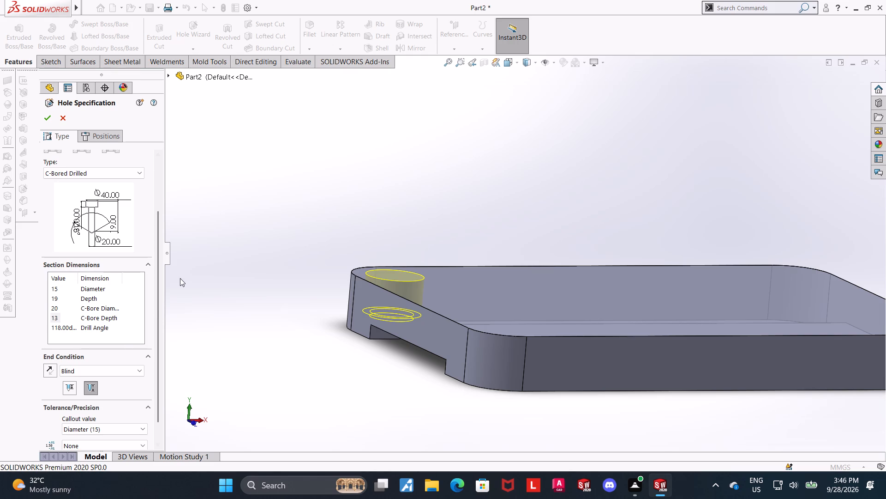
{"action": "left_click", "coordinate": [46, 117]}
Examine the hole preview against the plate's rounded corner, ending in a close-up Top view.
{"action": "middle_click_drag", "start_coordinate": [333, 189], "coordinate": [312, 244]}
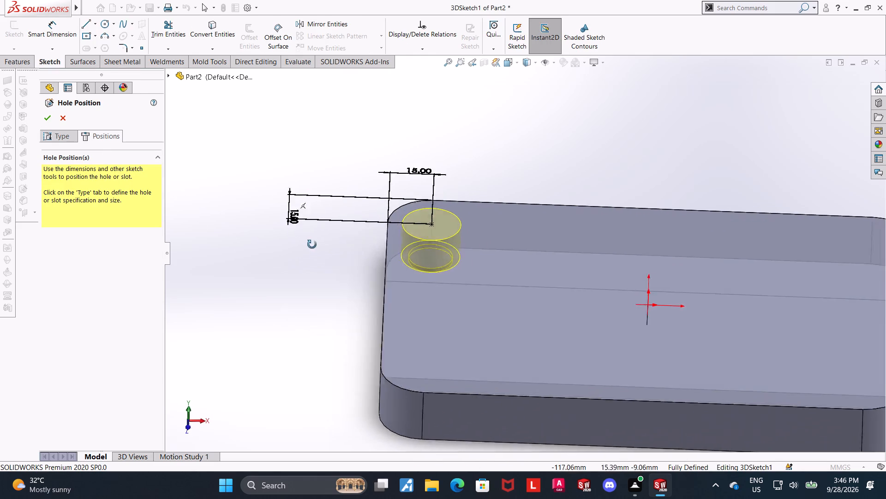
{"action": "middle_click_drag", "start_coordinate": [312, 244], "coordinate": [310, 298]}
{"action": "scroll", "coordinate": [468, 260], "scroll_direction": "up", "scroll_amount": 4}
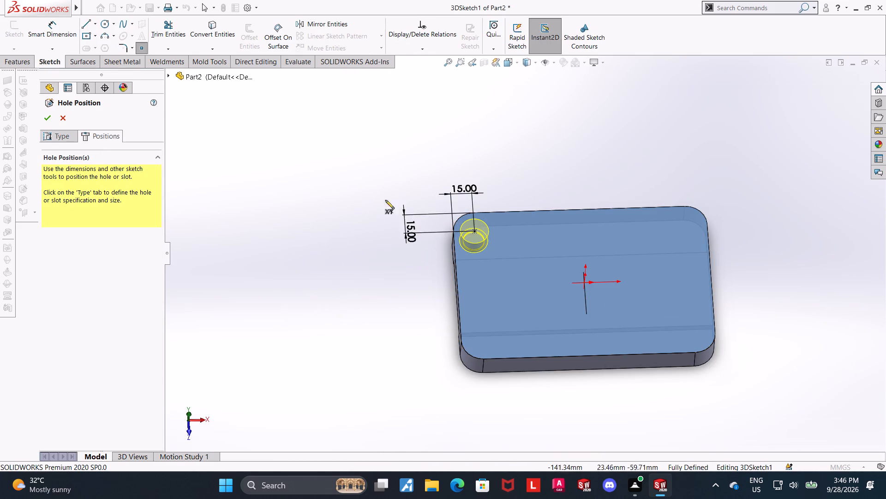
{"action": "key", "text": "Escape"}
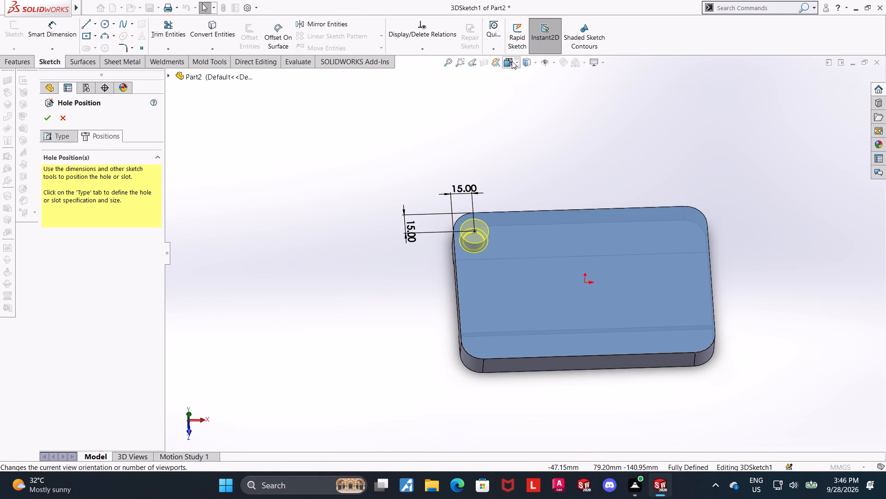
{"action": "left_click", "coordinate": [512, 61]}
{"action": "left_click", "coordinate": [424, 265]}
{"action": "scroll", "coordinate": [474, 193], "scroll_direction": "down", "scroll_amount": 3}
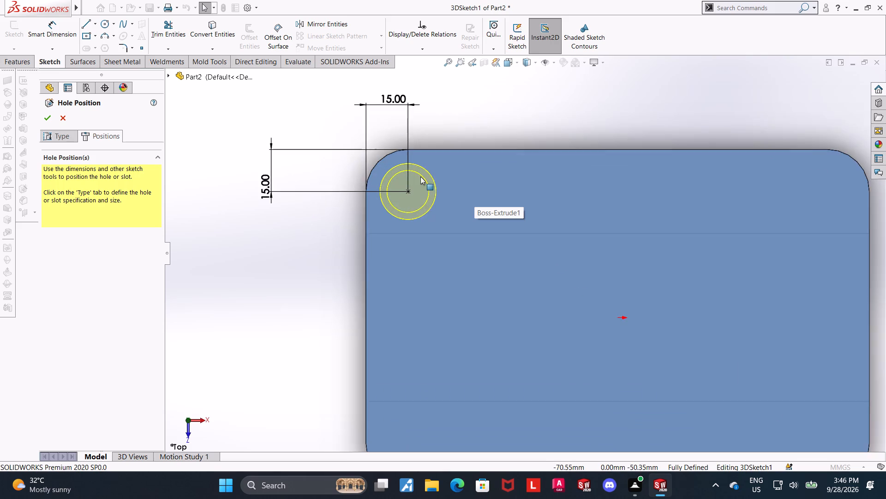
{"action": "scroll", "coordinate": [420, 176], "scroll_direction": "down", "scroll_amount": 1}
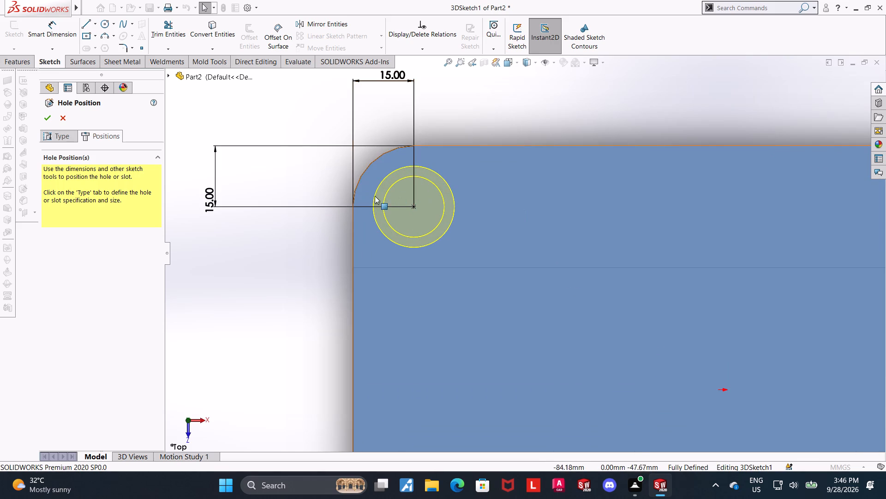
{"action": "scroll", "coordinate": [396, 124], "scroll_direction": "up", "scroll_amount": 2}
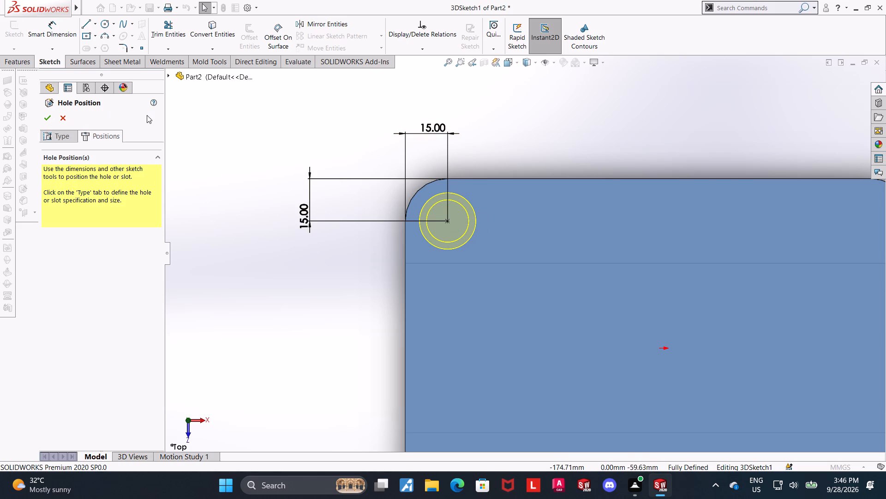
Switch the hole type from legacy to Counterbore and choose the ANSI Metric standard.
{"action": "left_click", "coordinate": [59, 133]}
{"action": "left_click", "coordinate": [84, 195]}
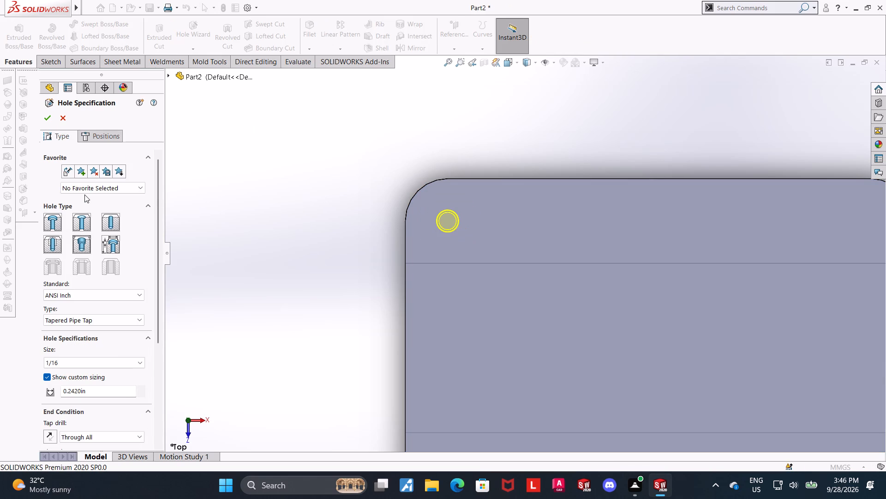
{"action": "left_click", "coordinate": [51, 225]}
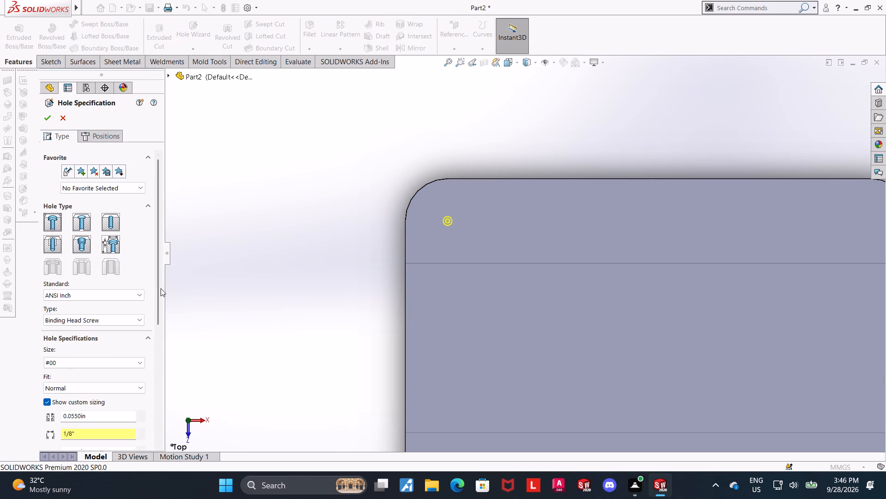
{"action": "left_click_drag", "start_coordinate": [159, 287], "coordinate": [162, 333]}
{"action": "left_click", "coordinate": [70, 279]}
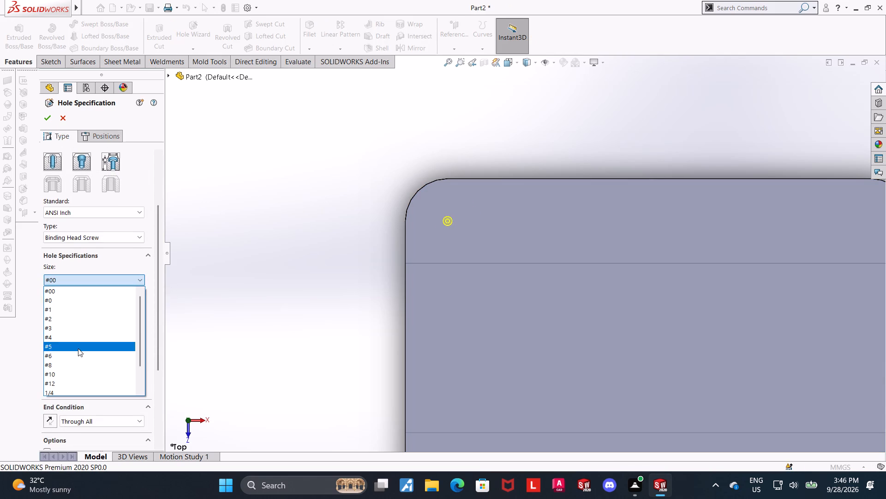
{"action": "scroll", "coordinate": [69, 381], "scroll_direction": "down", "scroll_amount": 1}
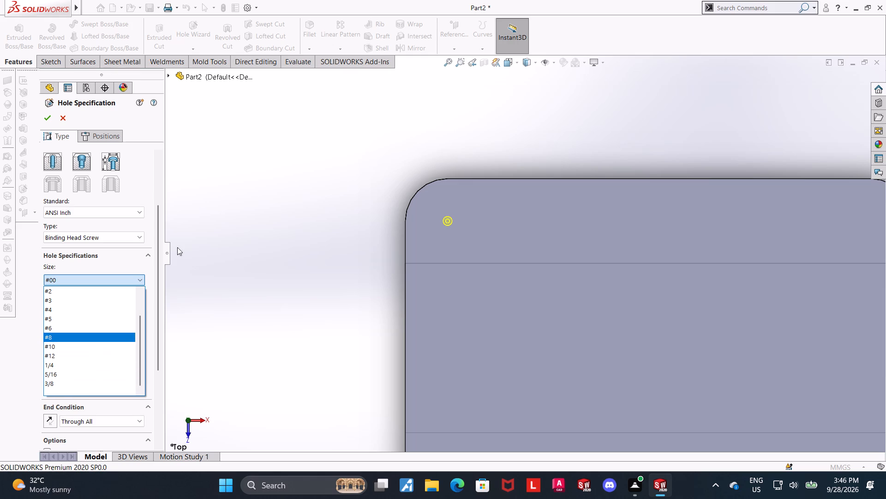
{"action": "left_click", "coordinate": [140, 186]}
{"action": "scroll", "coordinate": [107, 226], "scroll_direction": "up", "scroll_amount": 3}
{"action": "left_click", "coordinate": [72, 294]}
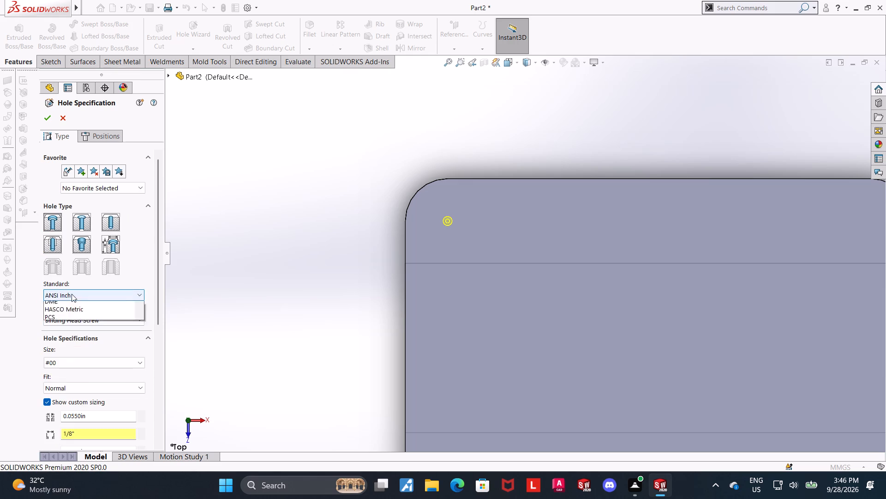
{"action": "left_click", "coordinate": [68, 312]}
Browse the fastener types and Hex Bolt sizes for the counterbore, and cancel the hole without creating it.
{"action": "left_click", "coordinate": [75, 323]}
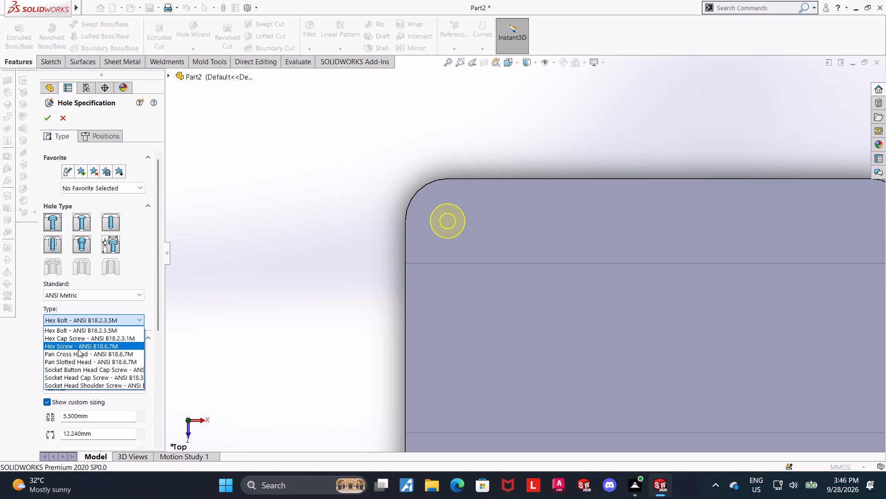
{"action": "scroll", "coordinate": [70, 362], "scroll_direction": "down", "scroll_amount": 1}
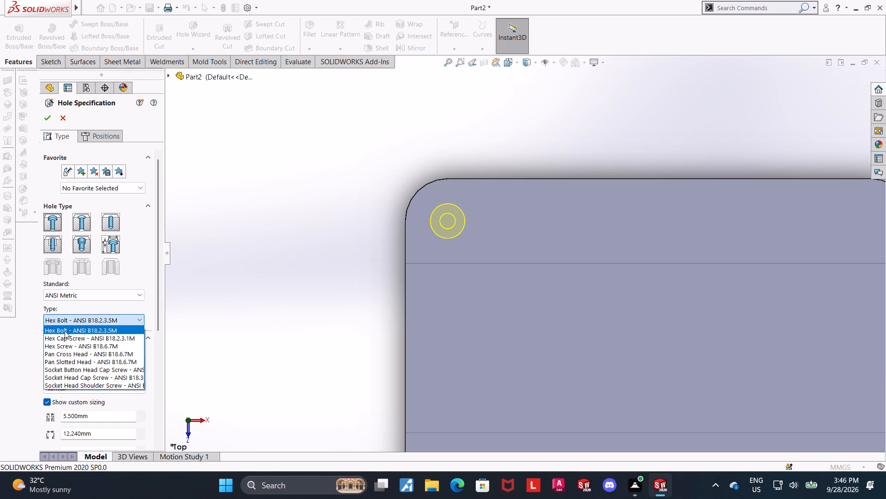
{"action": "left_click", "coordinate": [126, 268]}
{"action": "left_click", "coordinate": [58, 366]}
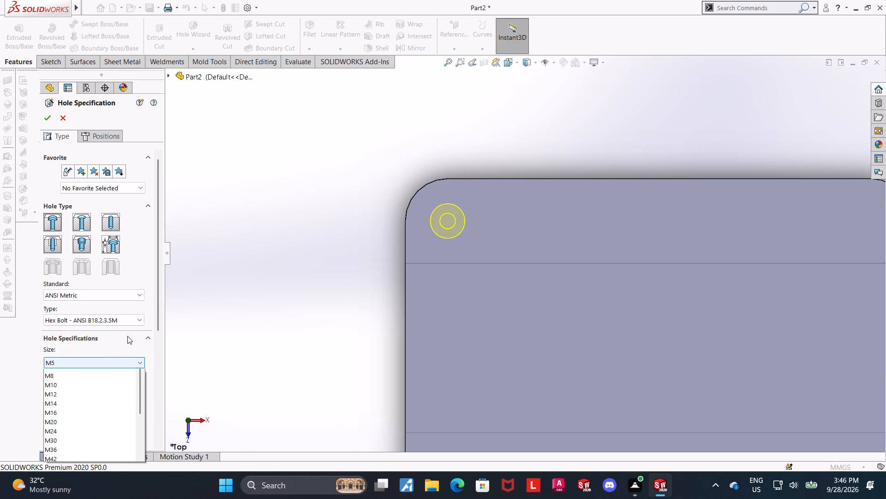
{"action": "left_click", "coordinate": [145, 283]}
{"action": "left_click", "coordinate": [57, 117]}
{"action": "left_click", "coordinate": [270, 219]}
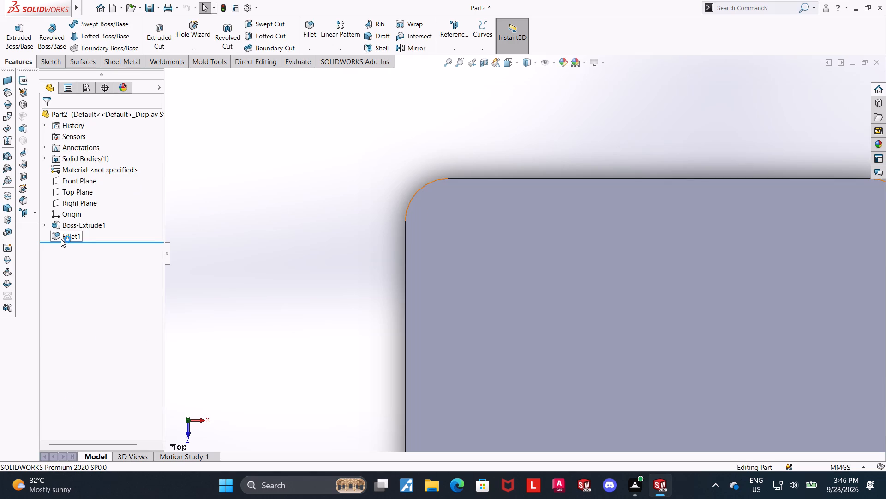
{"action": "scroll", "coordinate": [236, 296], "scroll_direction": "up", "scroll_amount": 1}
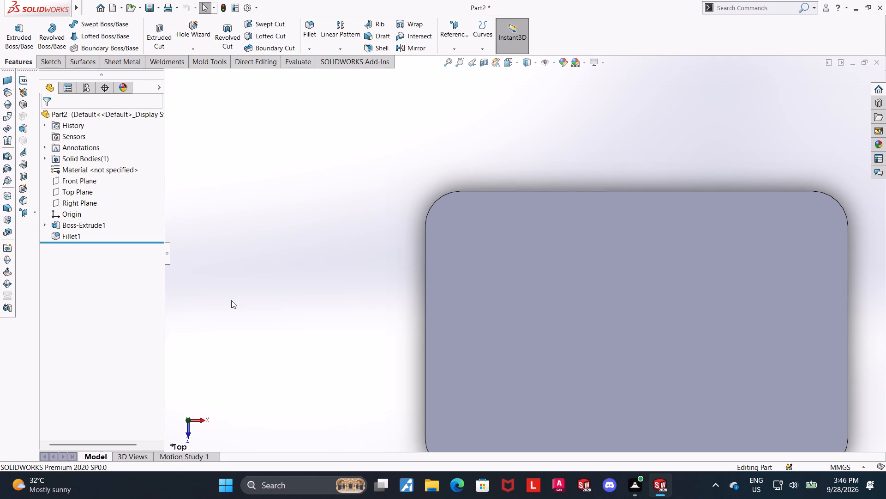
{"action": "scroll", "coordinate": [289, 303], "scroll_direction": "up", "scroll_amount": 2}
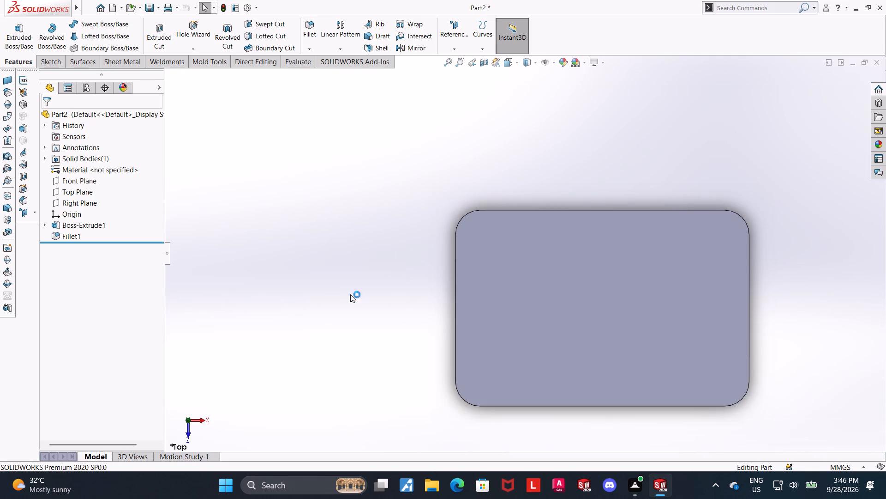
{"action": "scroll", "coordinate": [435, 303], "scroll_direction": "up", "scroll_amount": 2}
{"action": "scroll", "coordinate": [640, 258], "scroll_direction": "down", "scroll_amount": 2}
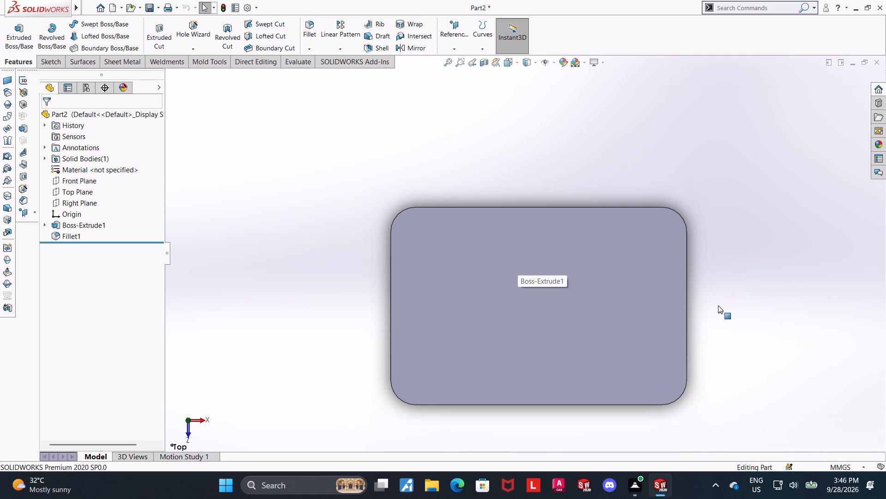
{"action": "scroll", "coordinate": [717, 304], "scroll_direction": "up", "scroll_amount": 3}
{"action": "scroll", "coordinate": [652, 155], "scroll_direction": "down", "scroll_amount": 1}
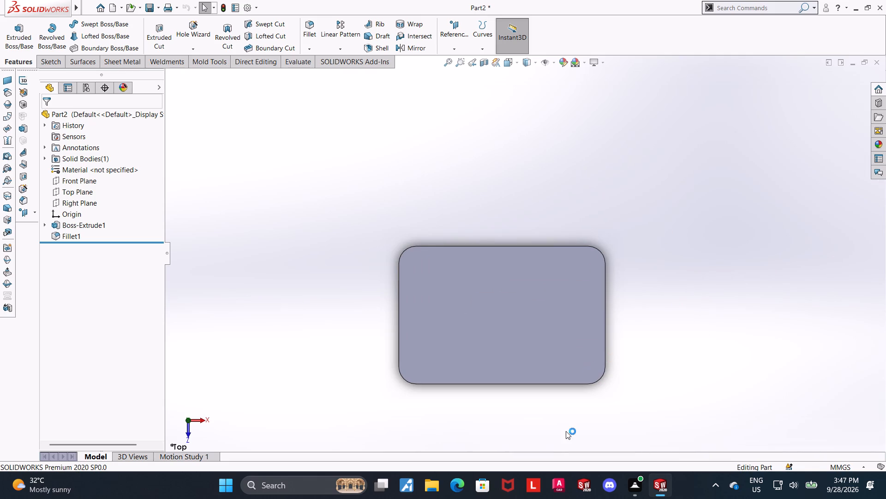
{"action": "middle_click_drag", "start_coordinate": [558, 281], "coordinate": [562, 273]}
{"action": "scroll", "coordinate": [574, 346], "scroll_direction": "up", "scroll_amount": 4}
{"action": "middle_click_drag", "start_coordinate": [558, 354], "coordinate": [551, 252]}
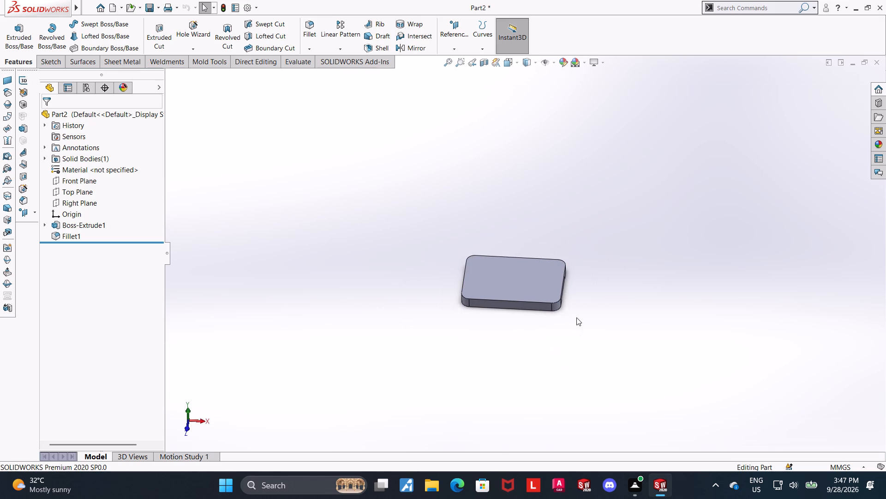
Examine the plate's notched underside, filleted corners and top face from several angles.
{"action": "key", "text": "Escape"}
{"action": "middle_click_drag", "start_coordinate": [514, 317], "coordinate": [518, 232]}
{"action": "scroll", "coordinate": [517, 236], "scroll_direction": "up", "scroll_amount": 1}
{"action": "scroll", "coordinate": [539, 337], "scroll_direction": "up", "scroll_amount": 1}
{"action": "middle_click_drag", "start_coordinate": [537, 328], "coordinate": [537, 286]}
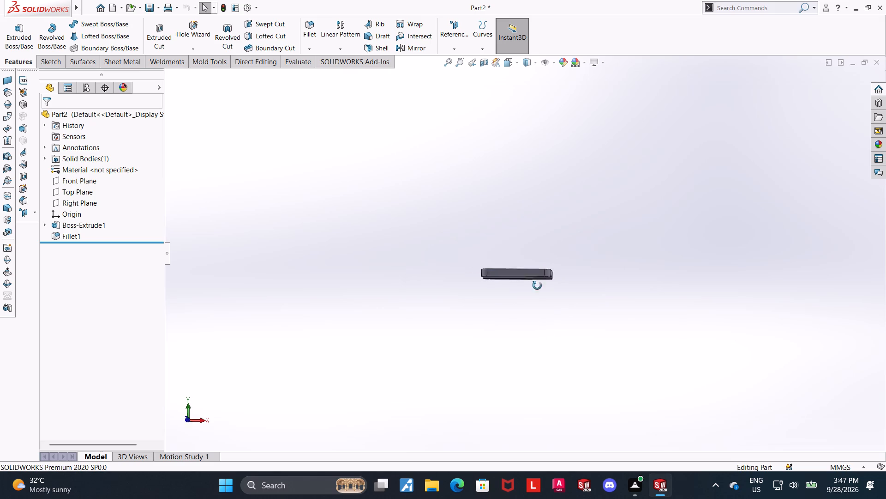
{"action": "middle_click_drag", "start_coordinate": [537, 286], "coordinate": [544, 235]}
{"action": "scroll", "coordinate": [541, 255], "scroll_direction": "down", "scroll_amount": 5}
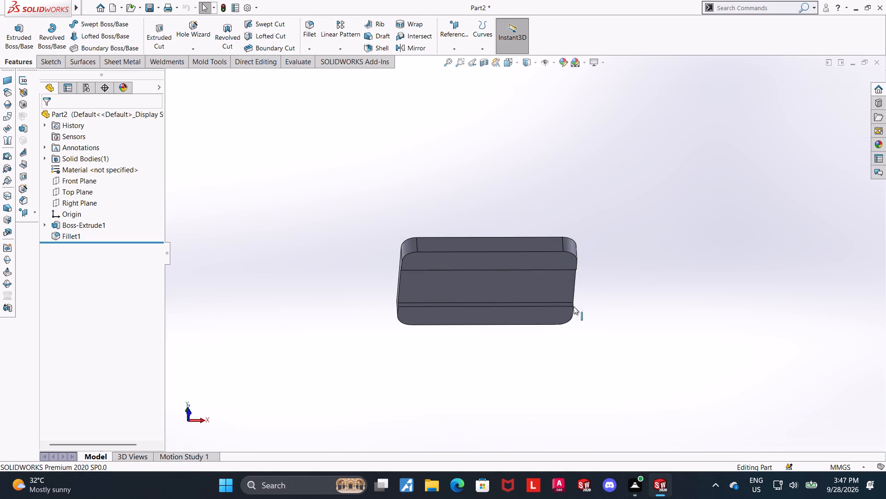
{"action": "scroll", "coordinate": [574, 310], "scroll_direction": "down", "scroll_amount": 3}
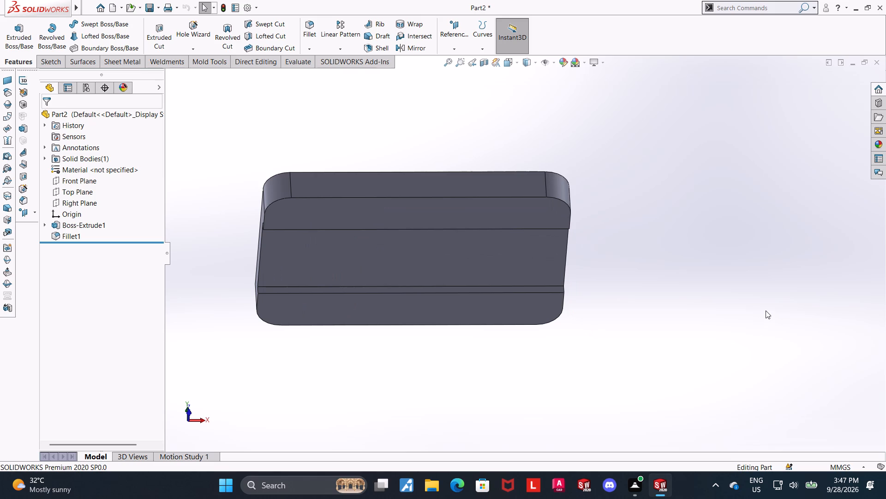
{"action": "middle_click_drag", "start_coordinate": [583, 309], "coordinate": [653, 365]}
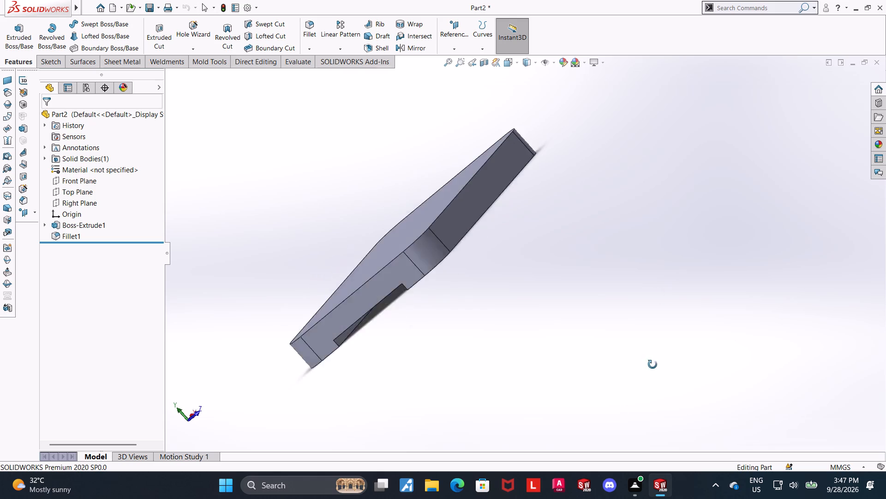
{"action": "middle_click_drag", "start_coordinate": [653, 365], "coordinate": [822, 391]}
{"action": "middle_click_drag", "start_coordinate": [438, 182], "coordinate": [497, 331]}
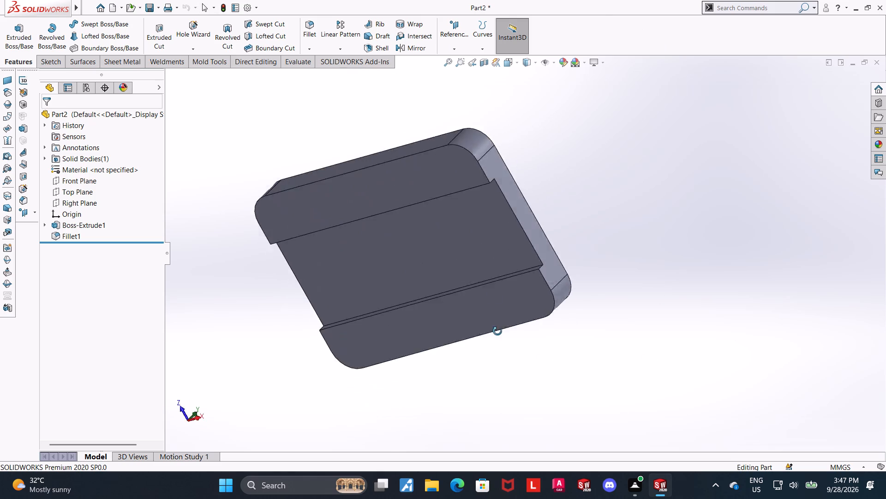
{"action": "middle_click_drag", "start_coordinate": [497, 331], "coordinate": [609, 431]}
{"action": "middle_click_drag", "start_coordinate": [417, 92], "coordinate": [363, 229]}
{"action": "scroll", "coordinate": [649, 265], "scroll_direction": "up", "scroll_amount": 2}
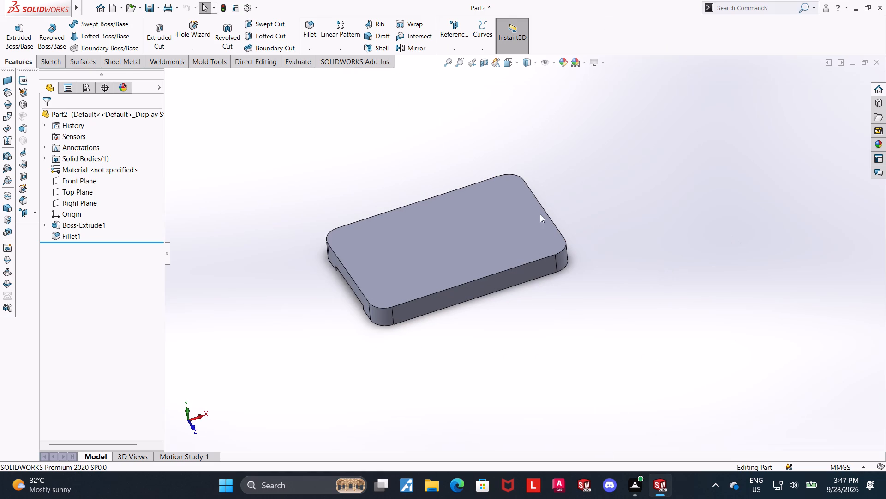
{"action": "middle_click_drag", "start_coordinate": [515, 212], "coordinate": [493, 218]}
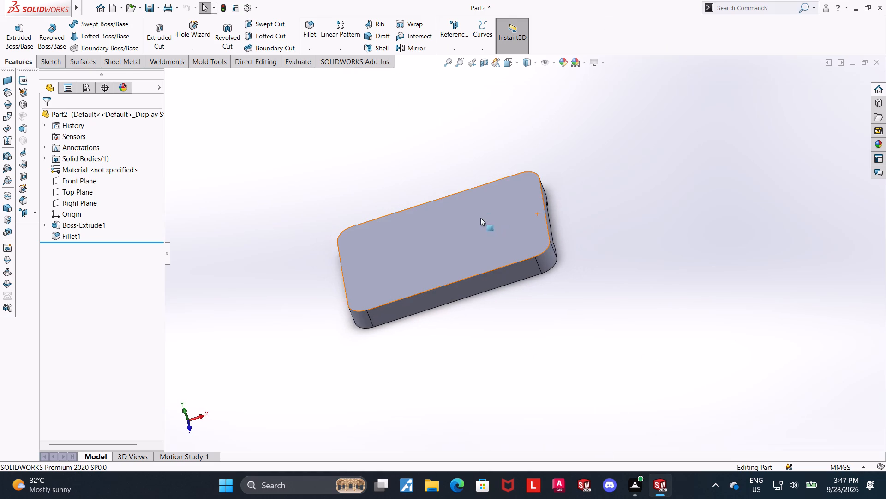
{"action": "middle_click_drag", "start_coordinate": [718, 153], "coordinate": [718, 192]}
Start a Hole Wizard hole in the Top view, using the legacy hole type set to Counterbored.
{"action": "left_click", "coordinate": [507, 64]}
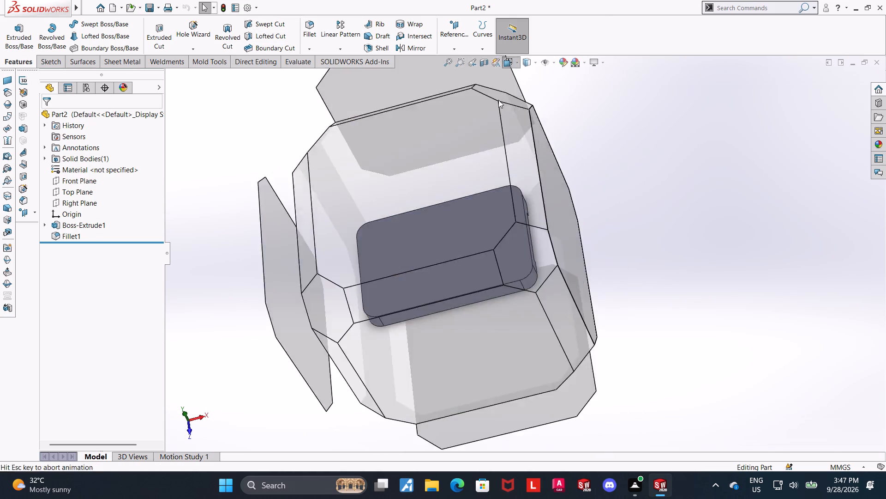
{"action": "left_click", "coordinate": [377, 293]}
{"action": "left_click", "coordinate": [193, 31]}
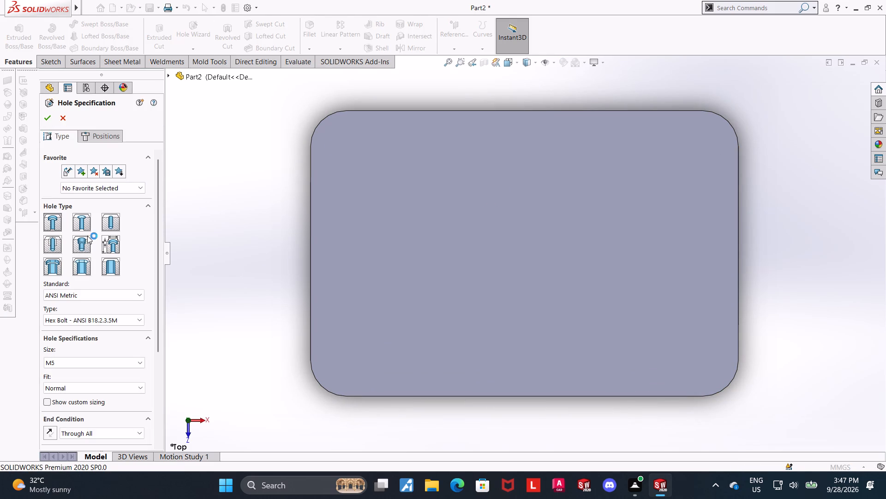
{"action": "left_click", "coordinate": [115, 241]}
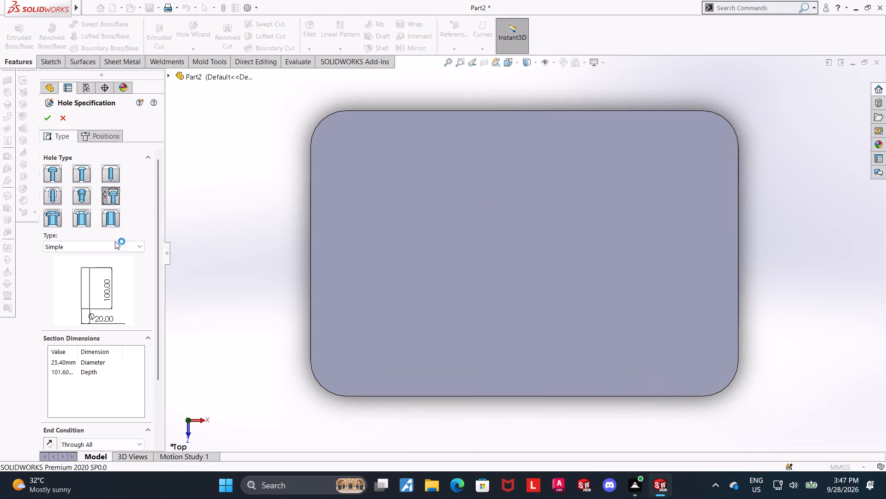
{"action": "left_click", "coordinate": [85, 247]}
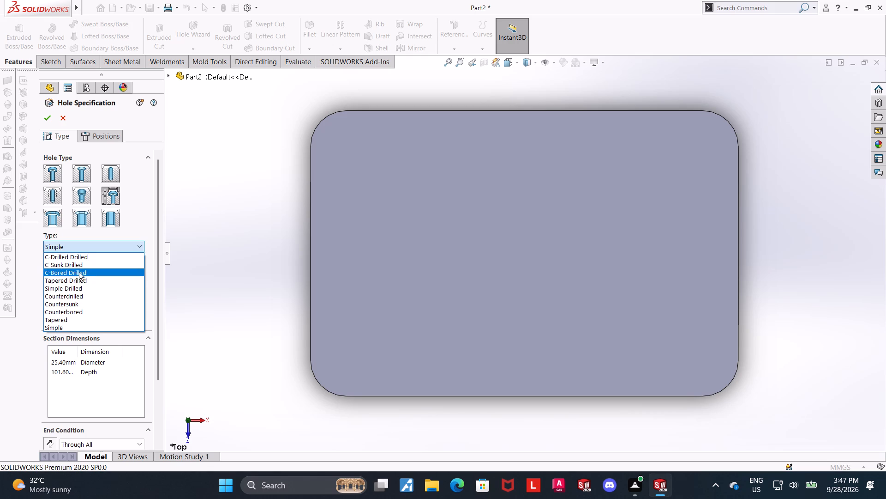
{"action": "left_click", "coordinate": [78, 310]}
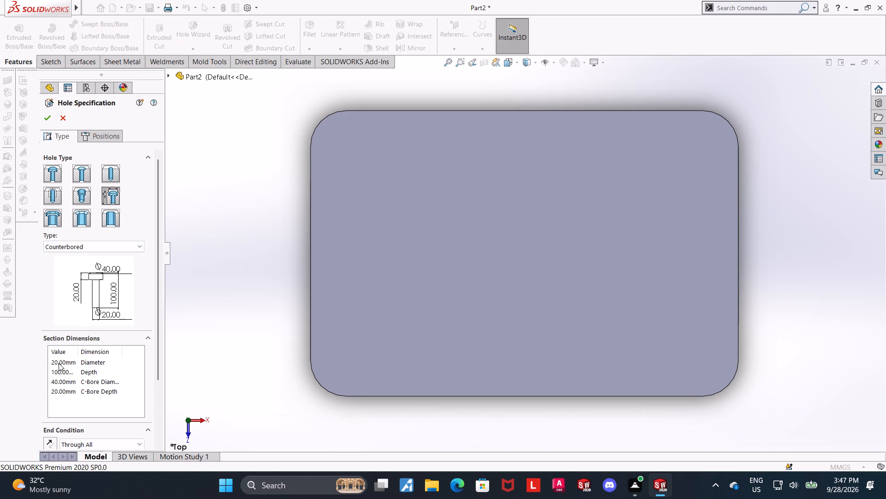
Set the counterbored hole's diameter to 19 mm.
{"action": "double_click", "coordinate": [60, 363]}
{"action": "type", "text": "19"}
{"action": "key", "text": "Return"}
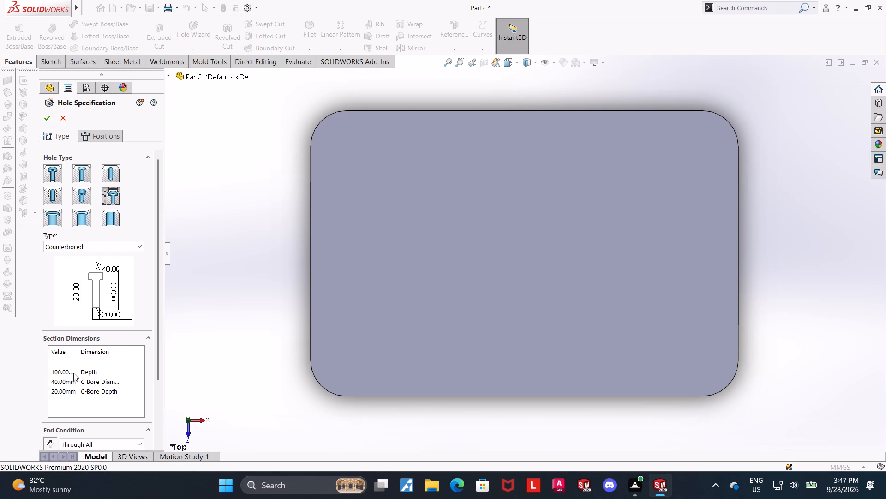
Set the hole's end condition to Blind and its depth to 19 mm.
{"action": "left_click", "coordinate": [94, 444]}
{"action": "left_click", "coordinate": [89, 456]}
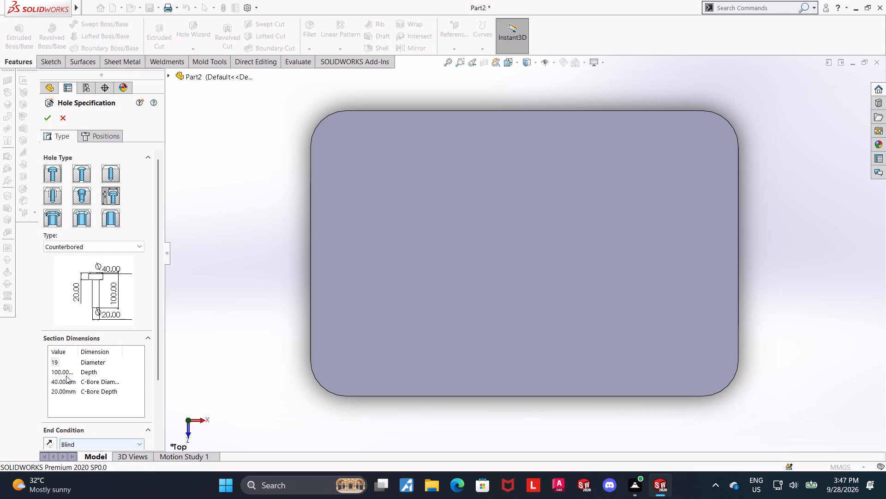
{"action": "double_click", "coordinate": [65, 374]}
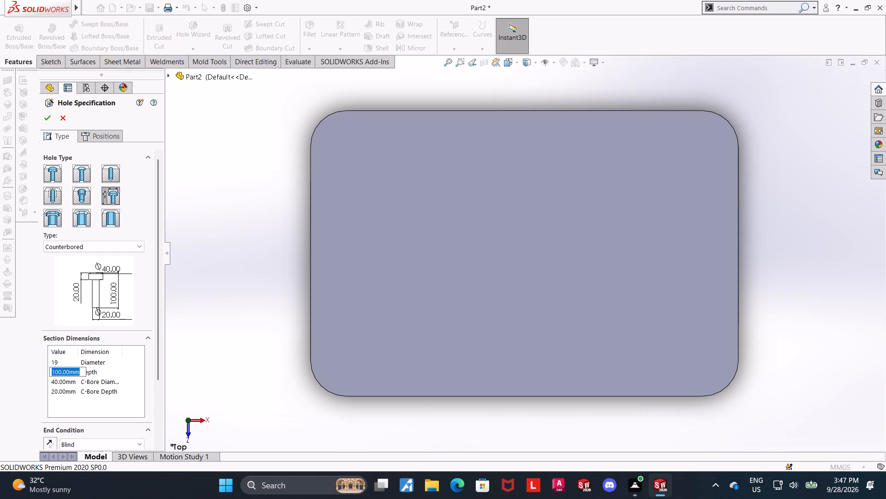
{"action": "type", "text": "19"}
{"action": "key", "text": "Return"}
Set the hole diameter to 15 mm, the counterbore diameter to 20 mm and the counterbore depth to 13 mm.
{"action": "double_click", "coordinate": [55, 360]}
{"action": "type", "text": "15"}
{"action": "key", "text": "Return"}
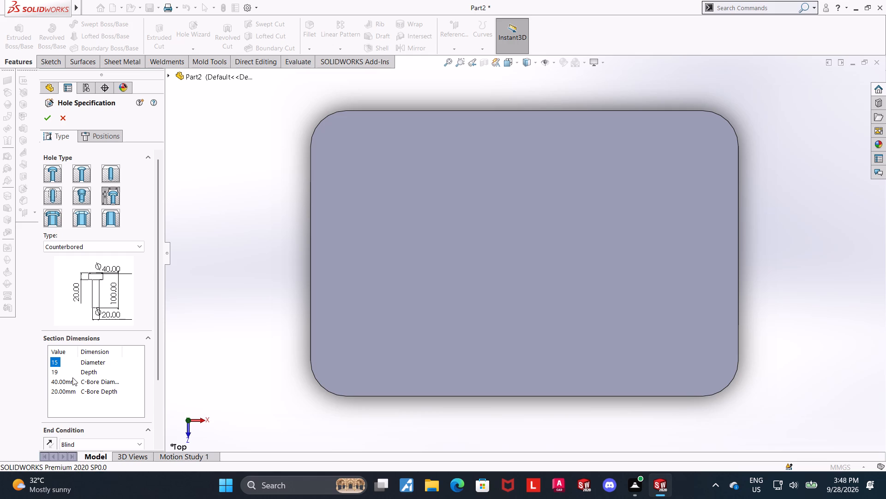
{"action": "double_click", "coordinate": [66, 379]}
{"action": "type", "text": "20"}
{"action": "key", "text": "Return"}
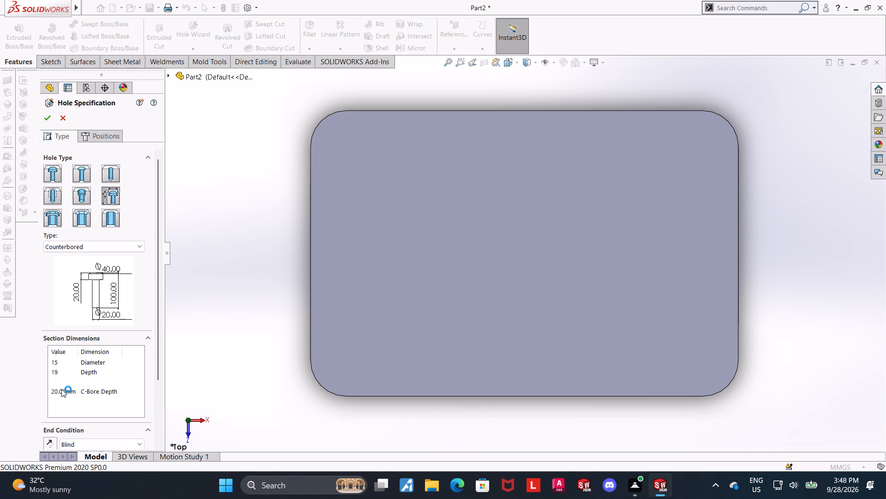
{"action": "double_click", "coordinate": [61, 389]}
{"action": "type", "text": "13"}
{"action": "key", "text": "Return"}
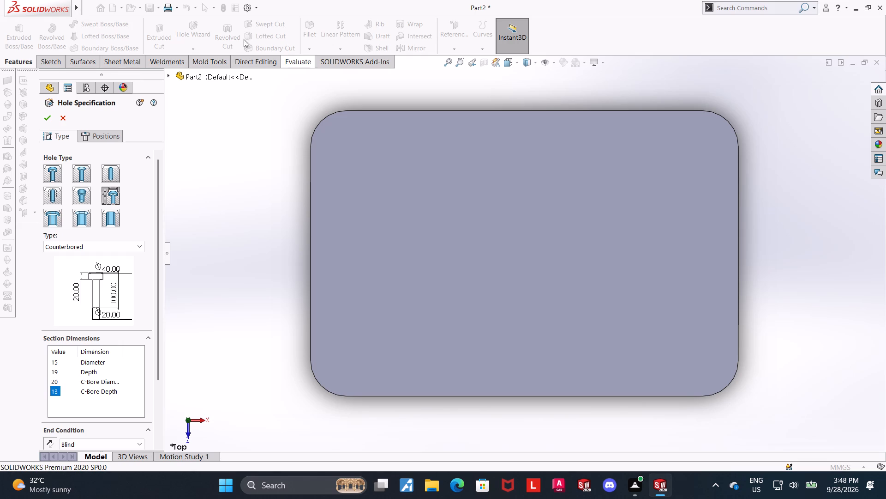
Place the hole's centre on the top face near the plate's upper-left corner, about 15 mm from both edges.
{"action": "left_click", "coordinate": [112, 138]}
{"action": "left_click", "coordinate": [98, 237]}
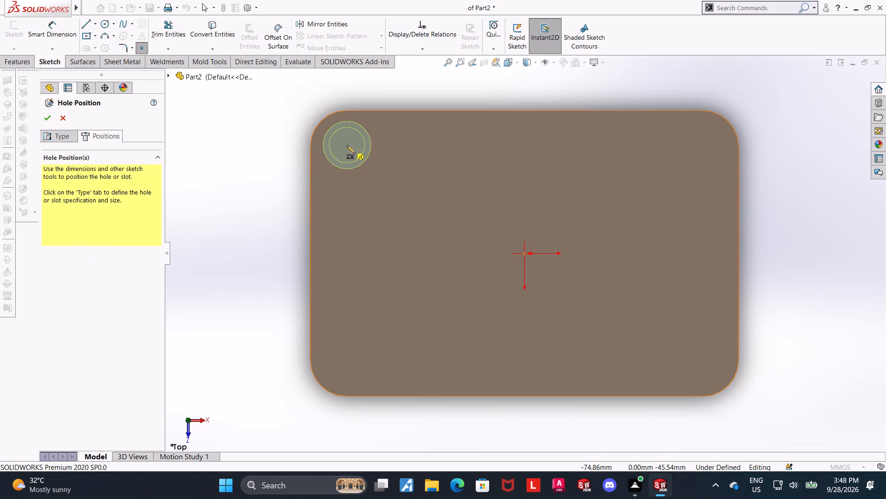
{"action": "left_click", "coordinate": [346, 146]}
{"action": "key", "text": "Escape"}
Dimension the hole's centre 20 mm from the plate's left edge.
{"action": "left_click", "coordinate": [66, 30]}
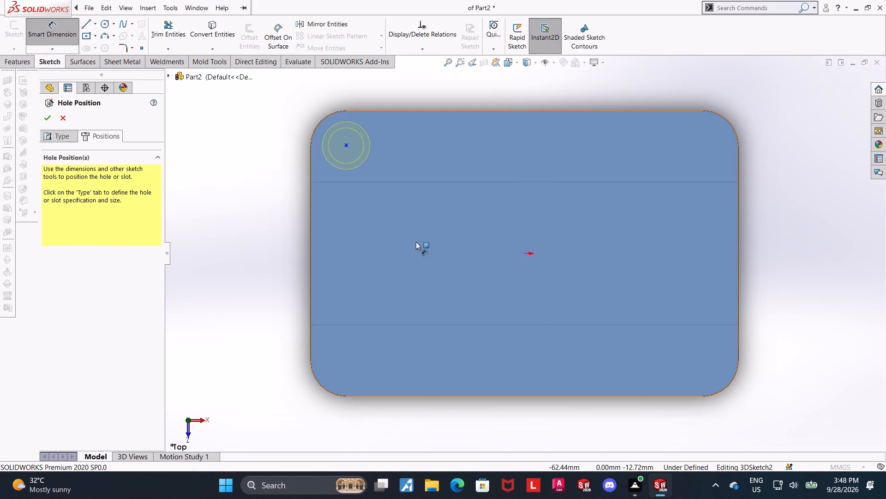
{"action": "left_click", "coordinate": [345, 146]}
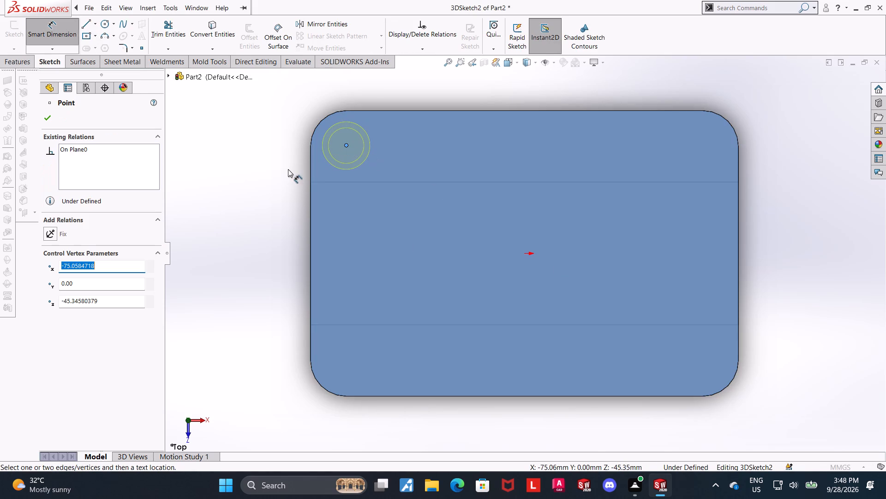
{"action": "left_click", "coordinate": [310, 171]}
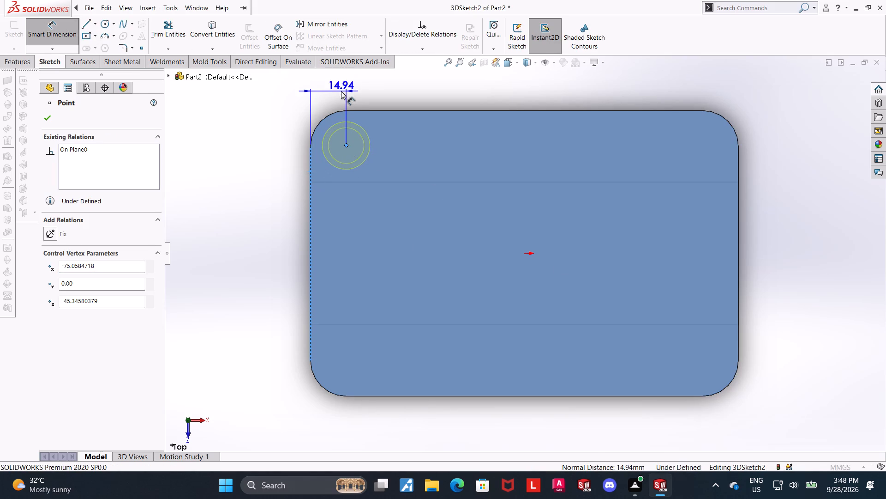
{"action": "scroll", "coordinate": [341, 95], "scroll_direction": "up", "scroll_amount": 1}
{"action": "left_click", "coordinate": [376, 118]}
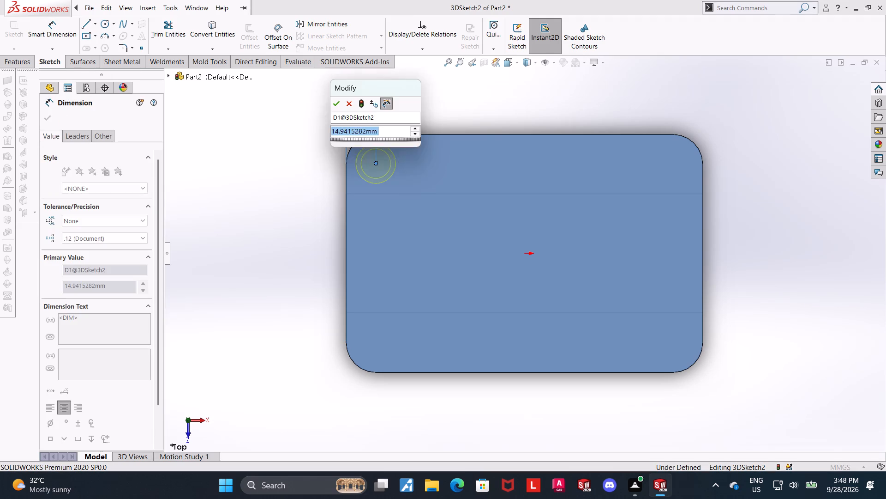
{"action": "type", "text": "20"}
{"action": "key", "text": "Return"}
{"action": "key", "text": "Escape"}
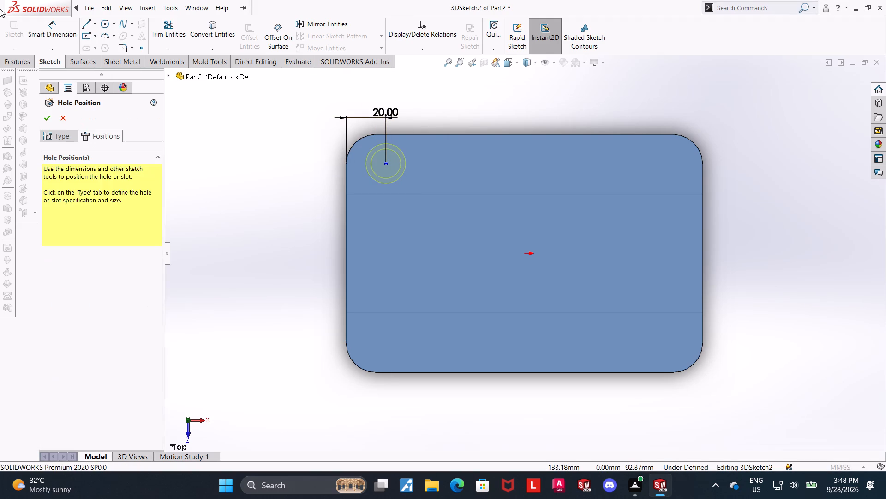
Dimension the hole's centre 20 mm from the plate's upper edge.
{"action": "left_click", "coordinate": [60, 32]}
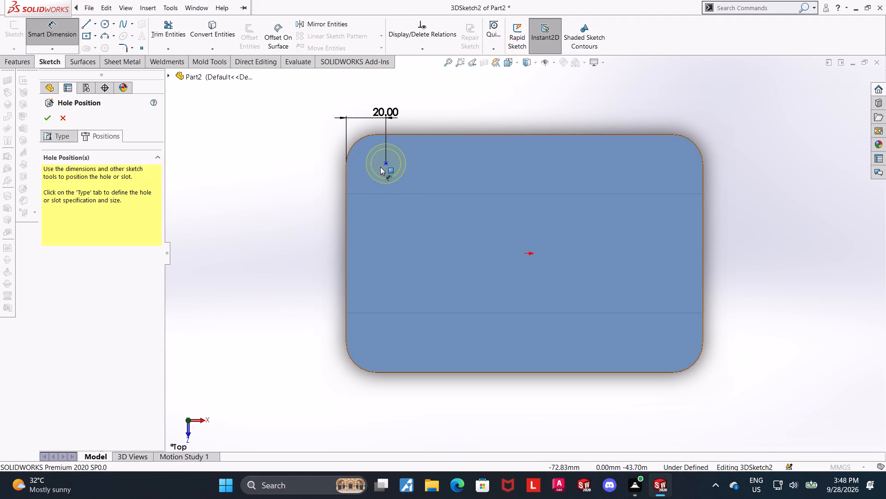
{"action": "left_click", "coordinate": [383, 164]}
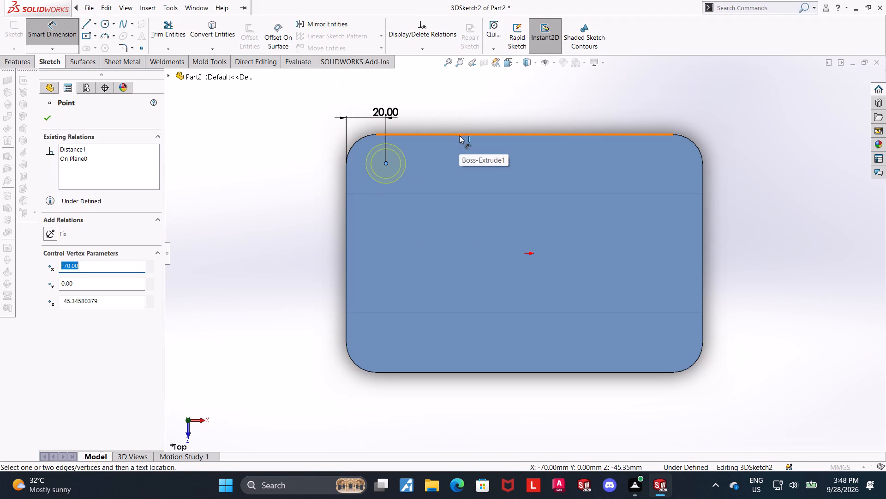
{"action": "left_click", "coordinate": [459, 135]}
{"action": "left_click", "coordinate": [291, 157]}
{"action": "type", "text": "20"}
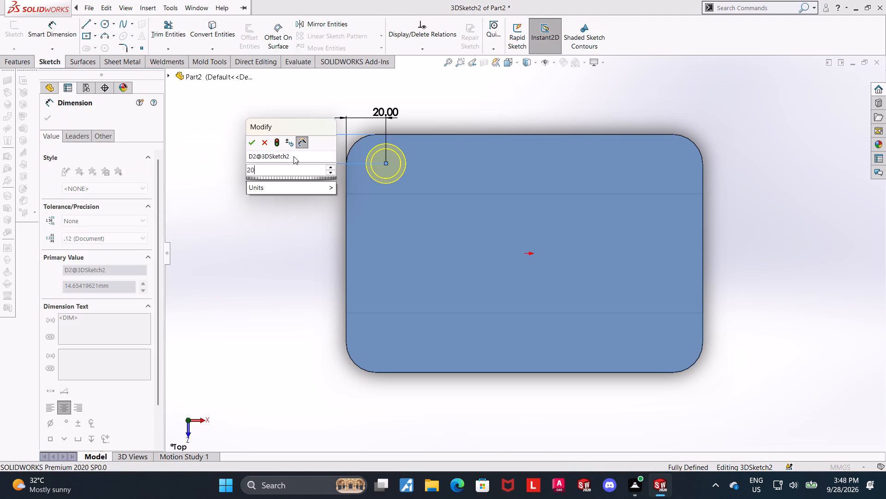
{"action": "key", "text": "Return"}
{"action": "key", "text": "Escape"}
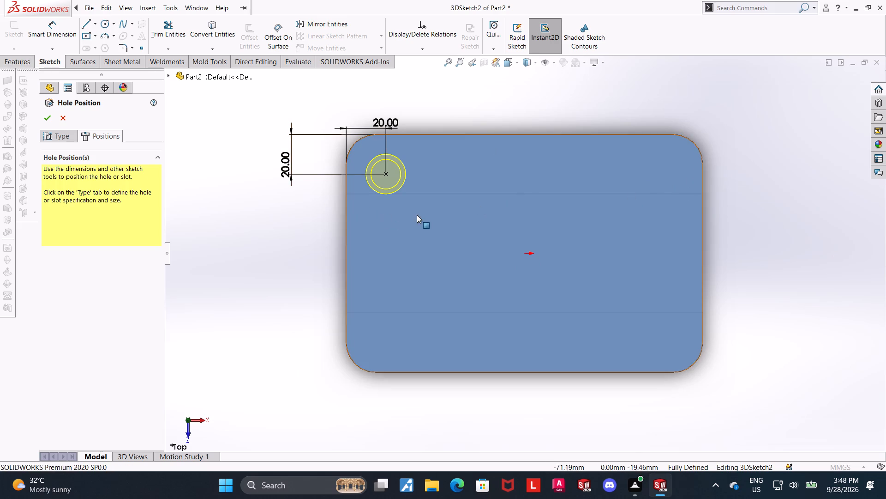
Move the hole's horizontal 20 mm dimension slightly farther above the plate's upper edge.
{"action": "scroll", "coordinate": [341, 160], "scroll_direction": "up", "scroll_amount": 2}
{"action": "scroll", "coordinate": [423, 227], "scroll_direction": "down", "scroll_amount": 4}
{"action": "scroll", "coordinate": [466, 111], "scroll_direction": "down", "scroll_amount": 1}
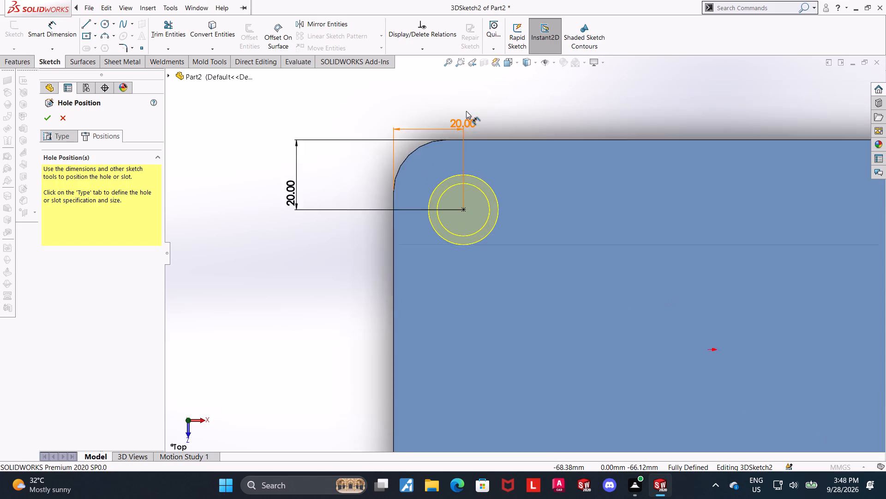
{"action": "scroll", "coordinate": [466, 111], "scroll_direction": "down", "scroll_amount": 1}
{"action": "left_click_drag", "start_coordinate": [465, 134], "coordinate": [464, 114]}
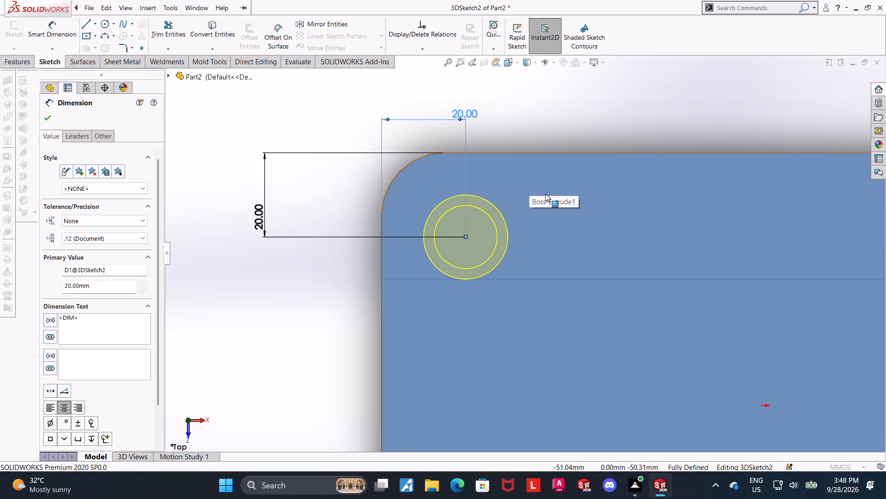
Set the hole centre's distance from the plate's upper edge to 15 mm.
{"action": "scroll", "coordinate": [545, 194], "scroll_direction": "up", "scroll_amount": 4}
{"action": "scroll", "coordinate": [662, 313], "scroll_direction": "up", "scroll_amount": 3}
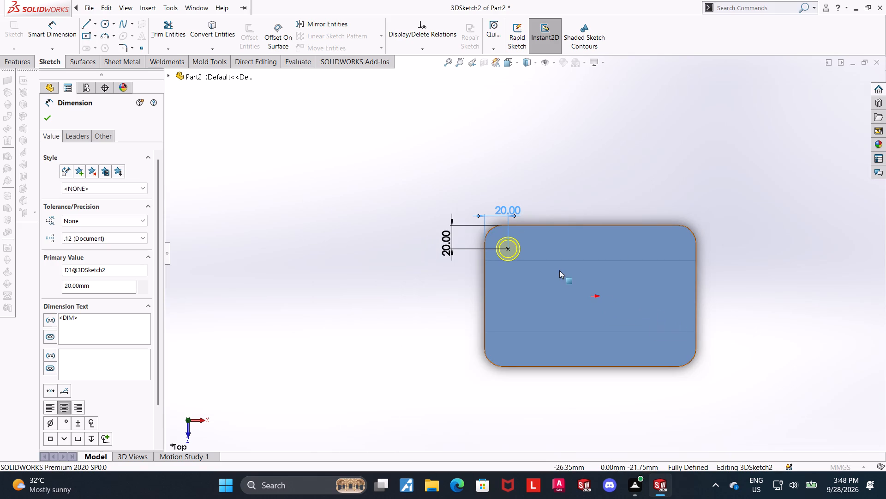
{"action": "scroll", "coordinate": [559, 271], "scroll_direction": "down", "scroll_amount": 2}
{"action": "double_click", "coordinate": [399, 226]}
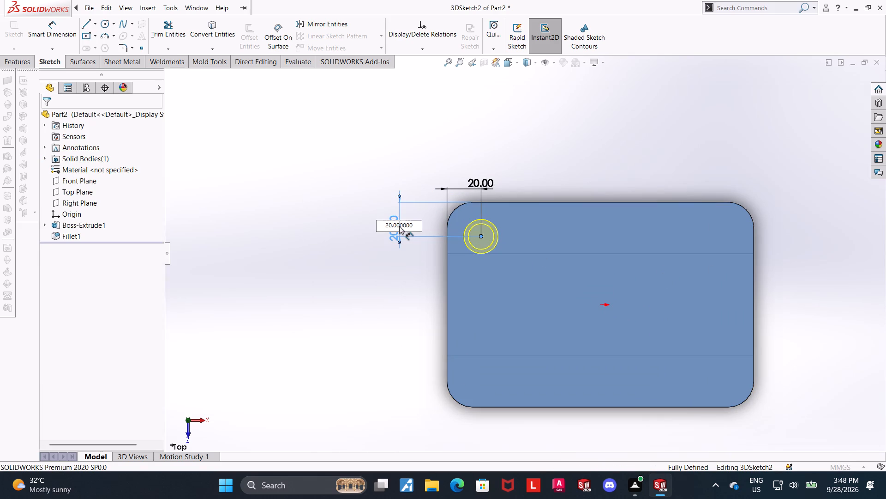
{"action": "left_click_drag", "start_coordinate": [414, 225], "coordinate": [347, 220]}
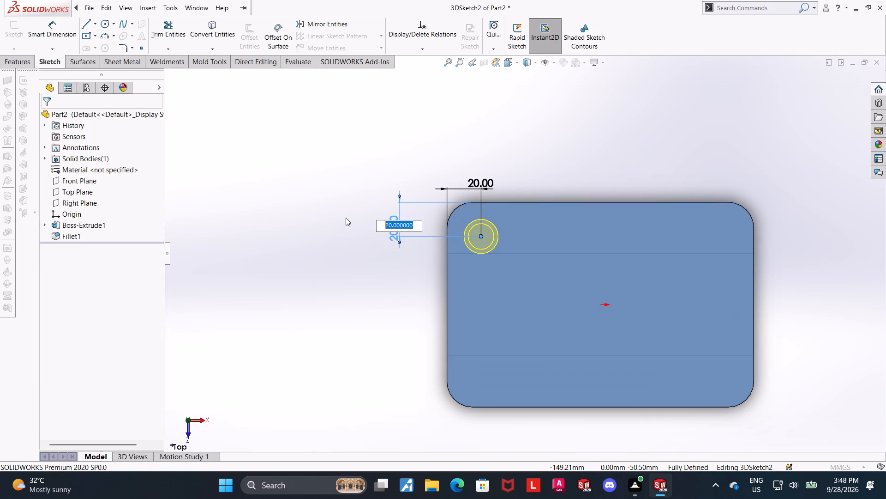
{"action": "type", "text": "15"}
{"action": "key", "text": "Return"}
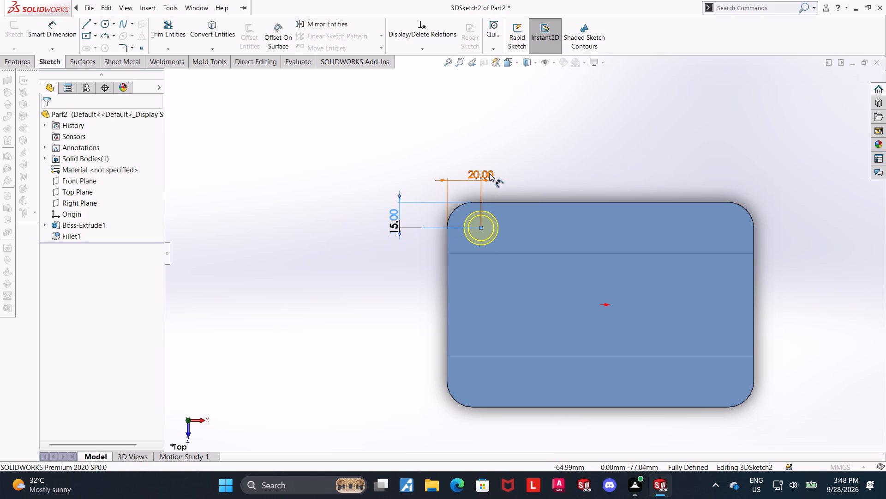
Set the hole centre's distance from the plate's left edge to 15 mm and finish the counterbored hole.
{"action": "double_click", "coordinate": [489, 173]}
{"action": "type", "text": "15"}
{"action": "key", "text": "Return"}
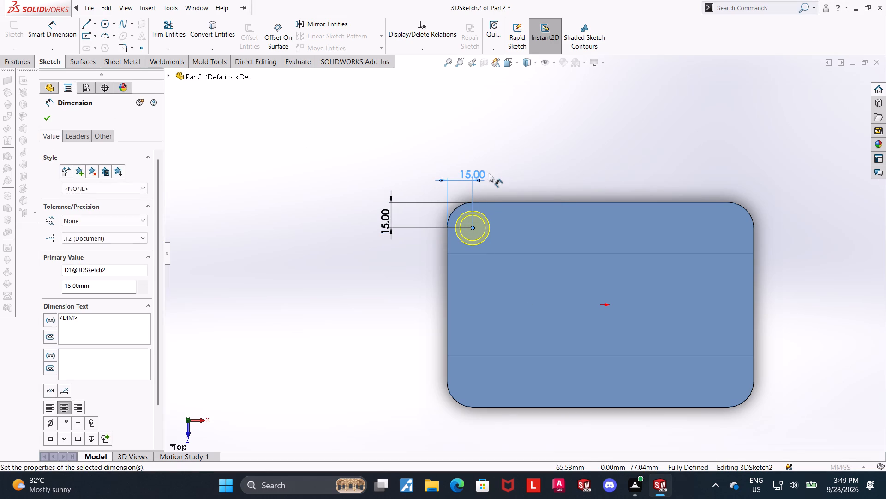
{"action": "left_click", "coordinate": [48, 113]}
{"action": "left_click", "coordinate": [49, 115]}
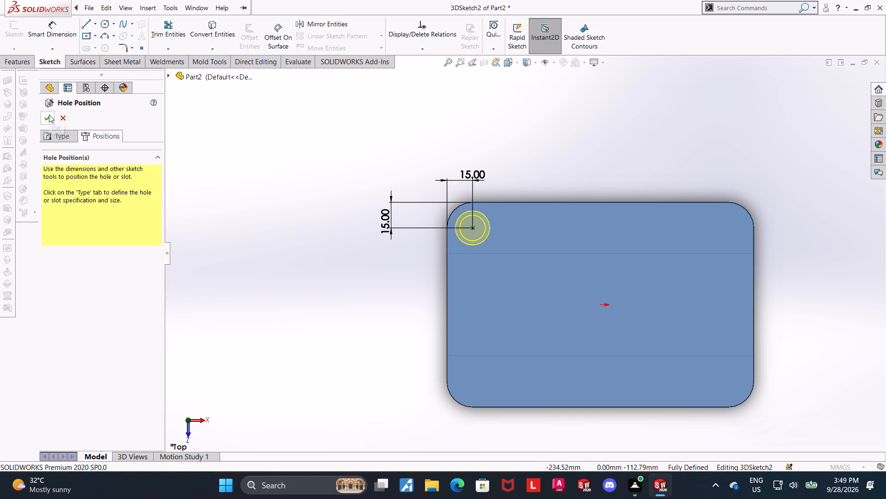
{"action": "left_click", "coordinate": [432, 373]}
Examine the finished counterbored hole in the plate from several orientations, in wireframe and shaded display, ending in the top view.
{"action": "middle_click_drag", "start_coordinate": [443, 366], "coordinate": [443, 353]}
{"action": "middle_click_drag", "start_coordinate": [442, 337], "coordinate": [481, 170]}
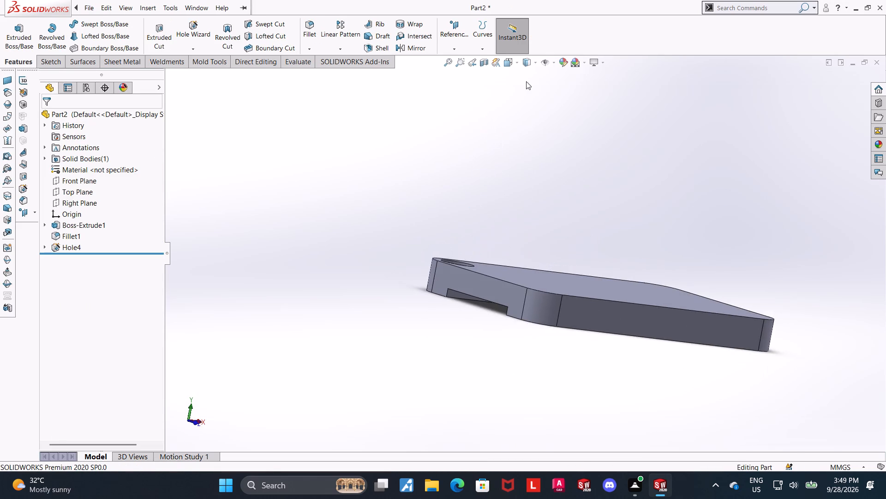
{"action": "left_click", "coordinate": [513, 57]}
{"action": "left_click", "coordinate": [473, 349]}
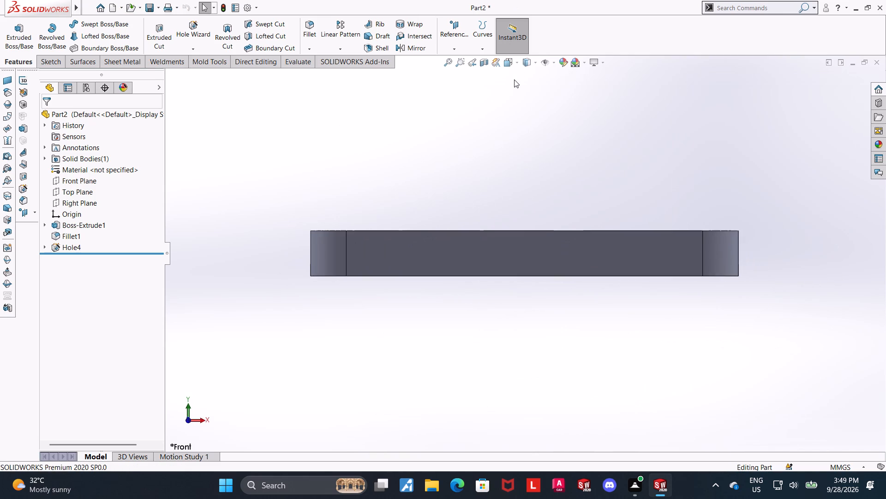
{"action": "left_click", "coordinate": [538, 66]}
{"action": "left_click", "coordinate": [530, 121]}
{"action": "middle_click_drag", "start_coordinate": [502, 115], "coordinate": [498, 169]}
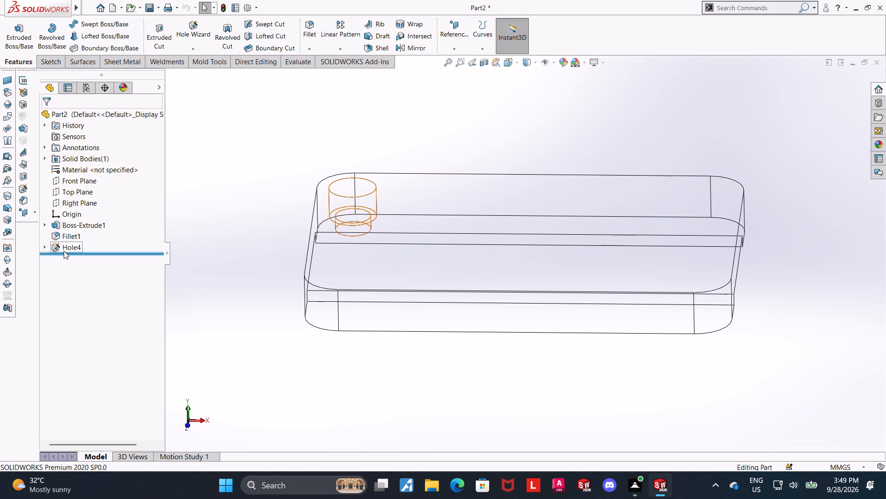
{"action": "left_click", "coordinate": [64, 251]}
{"action": "left_click", "coordinate": [98, 240]}
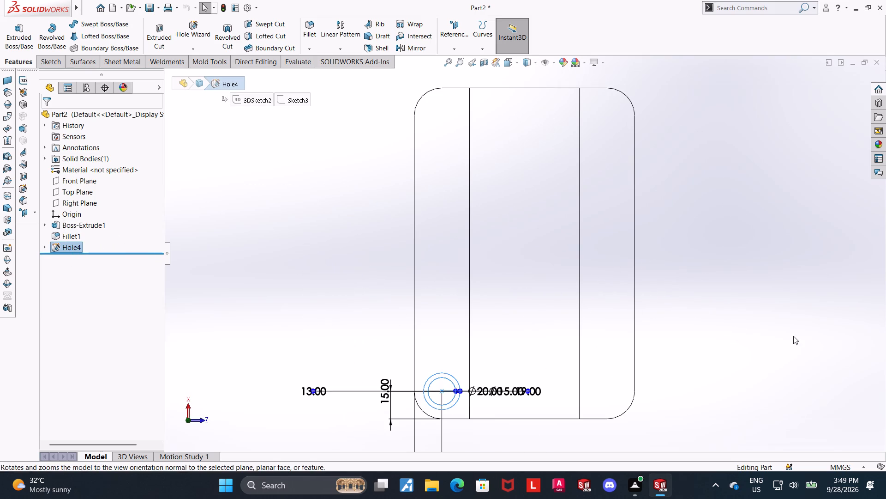
{"action": "left_click", "coordinate": [793, 336]}
{"action": "scroll", "coordinate": [668, 351], "scroll_direction": "up", "scroll_amount": 2}
{"action": "middle_click_drag", "start_coordinate": [578, 292], "coordinate": [585, 385]}
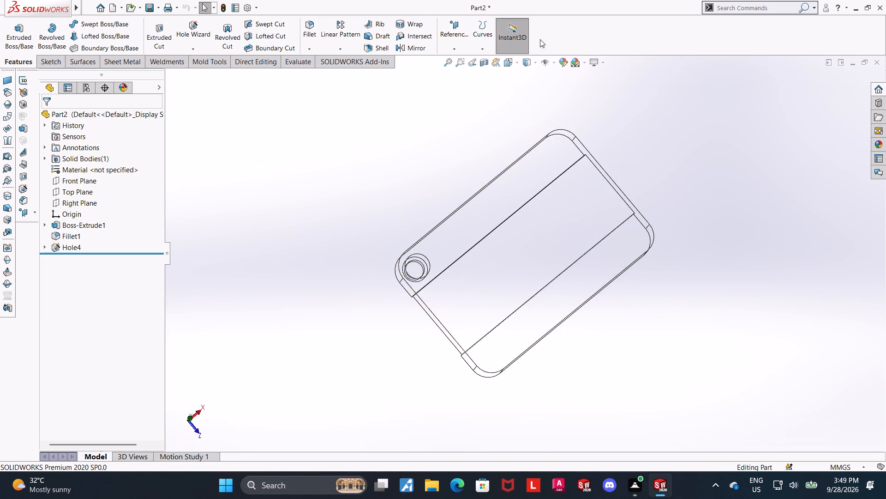
{"action": "left_click", "coordinate": [526, 61]}
{"action": "left_click", "coordinate": [533, 74]}
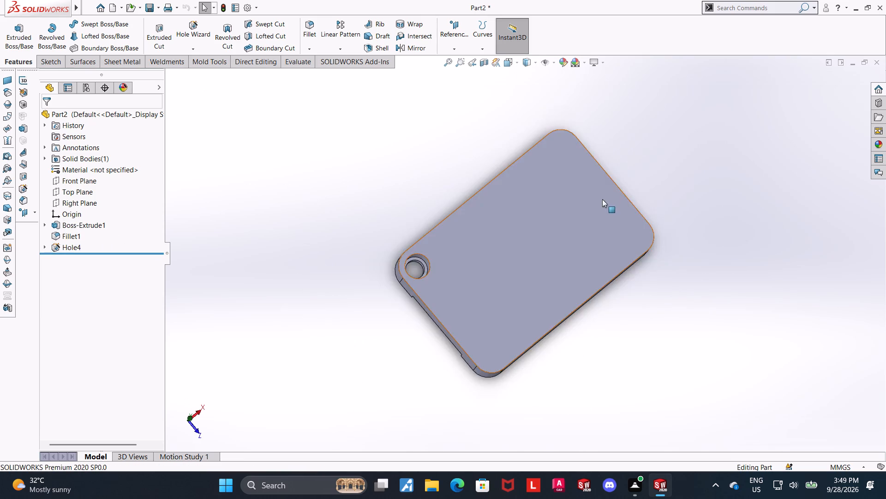
{"action": "middle_click_drag", "start_coordinate": [598, 199], "coordinate": [593, 172]}
{"action": "scroll", "coordinate": [601, 208], "scroll_direction": "down", "scroll_amount": 1}
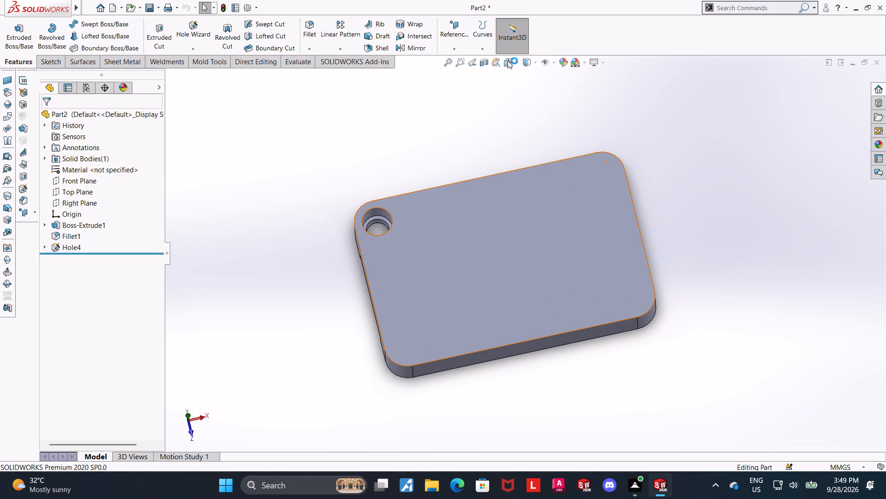
{"action": "left_click", "coordinate": [508, 61]}
{"action": "left_click", "coordinate": [437, 280]}
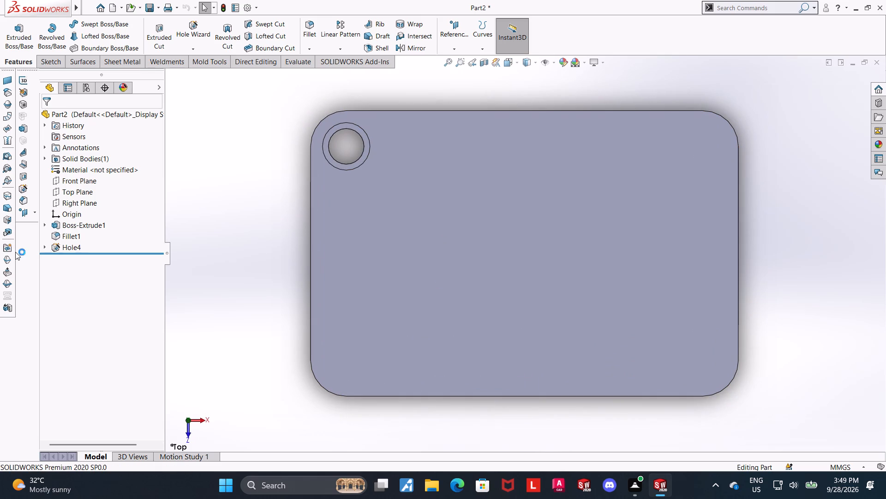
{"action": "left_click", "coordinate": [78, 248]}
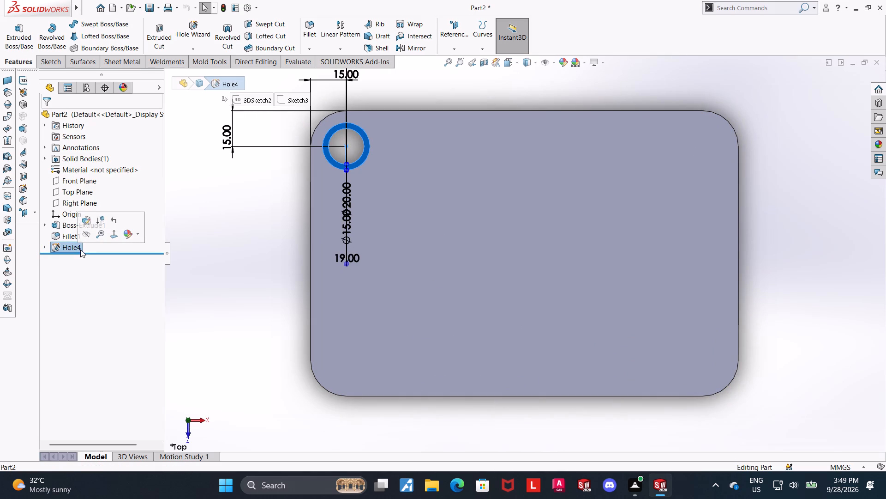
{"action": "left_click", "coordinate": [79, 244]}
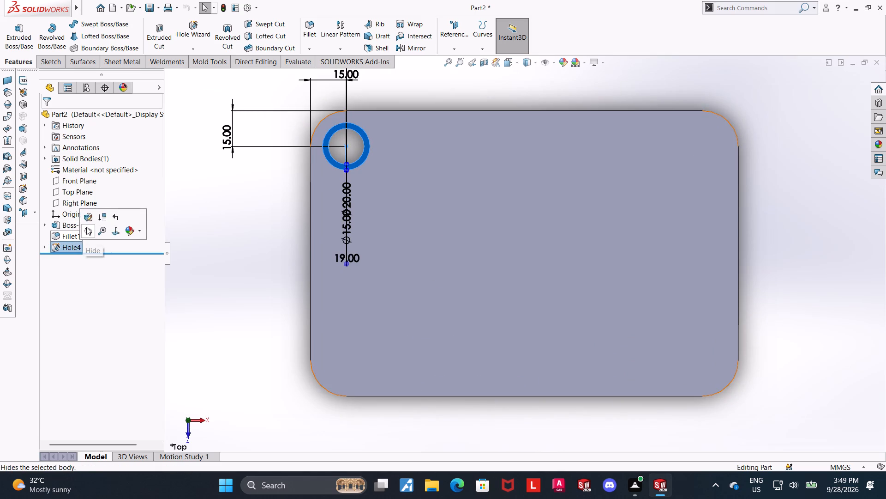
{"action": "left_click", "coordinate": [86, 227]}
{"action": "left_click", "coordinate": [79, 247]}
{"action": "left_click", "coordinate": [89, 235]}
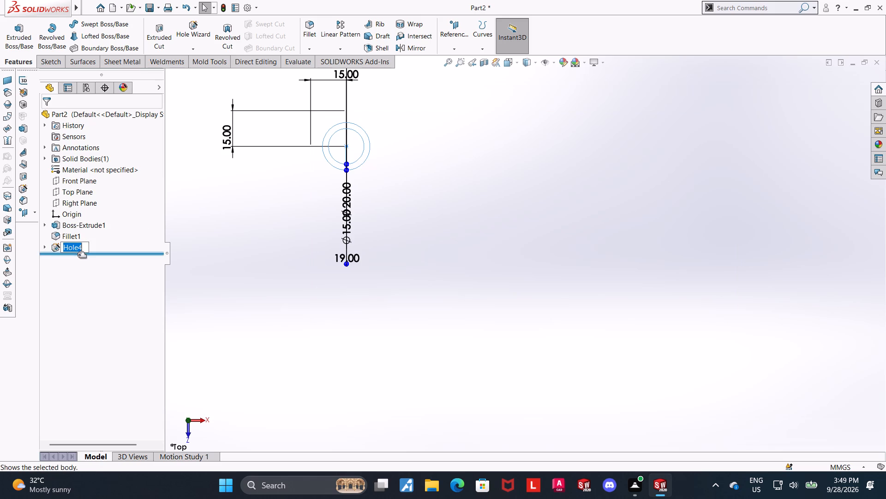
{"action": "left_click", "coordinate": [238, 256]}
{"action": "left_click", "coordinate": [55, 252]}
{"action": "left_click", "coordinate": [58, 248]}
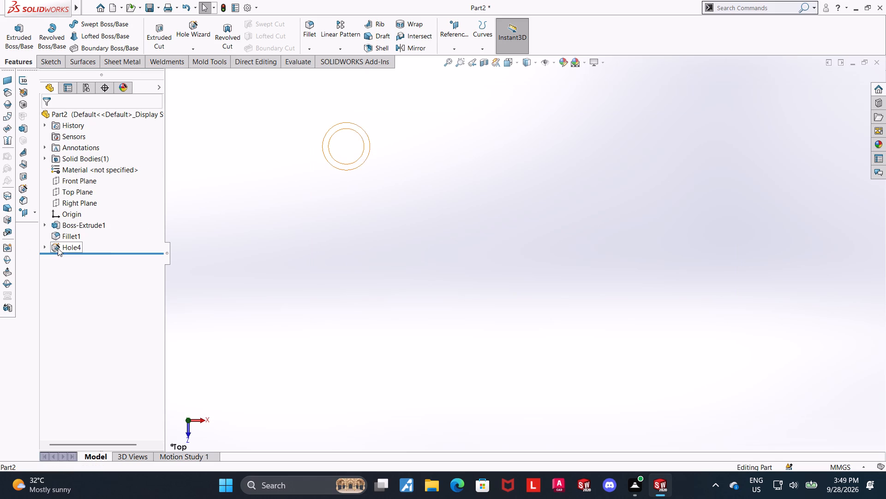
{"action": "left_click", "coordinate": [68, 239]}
Edit the counterbored hole's positions and add three more holes near the plate's remaining corners, about 15 mm from the edges.
{"action": "left_click", "coordinate": [67, 245]}
{"action": "left_click", "coordinate": [75, 217]}
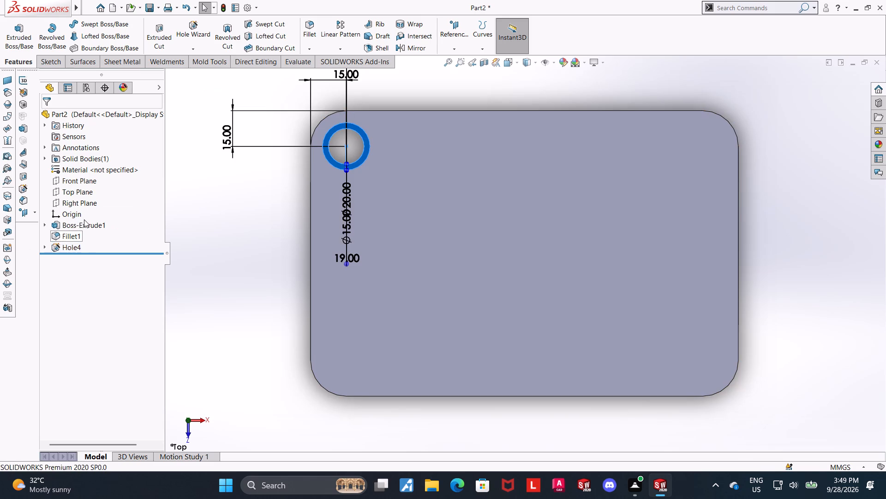
{"action": "left_click", "coordinate": [90, 130]}
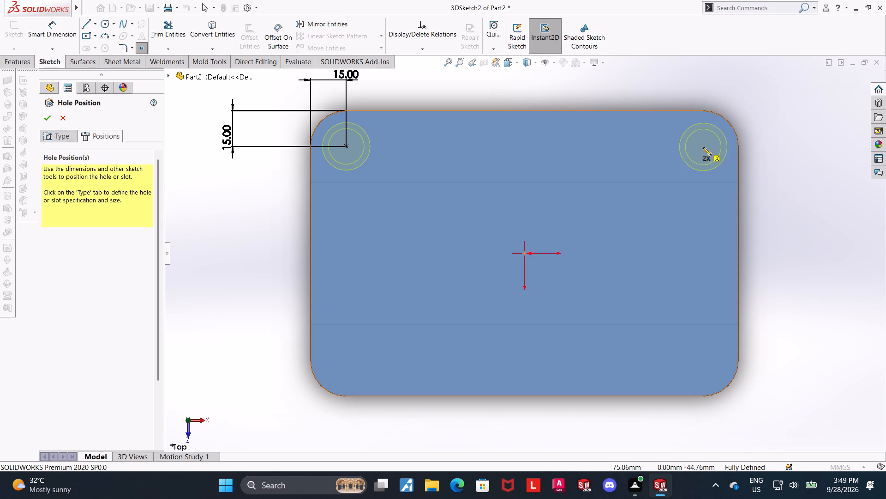
{"action": "left_click", "coordinate": [703, 147]}
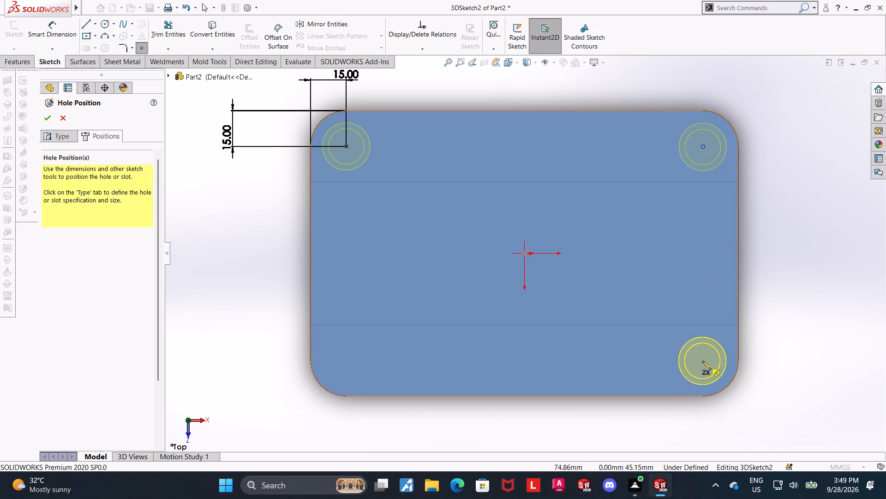
{"action": "left_click", "coordinate": [702, 361]}
{"action": "left_click", "coordinate": [346, 360]}
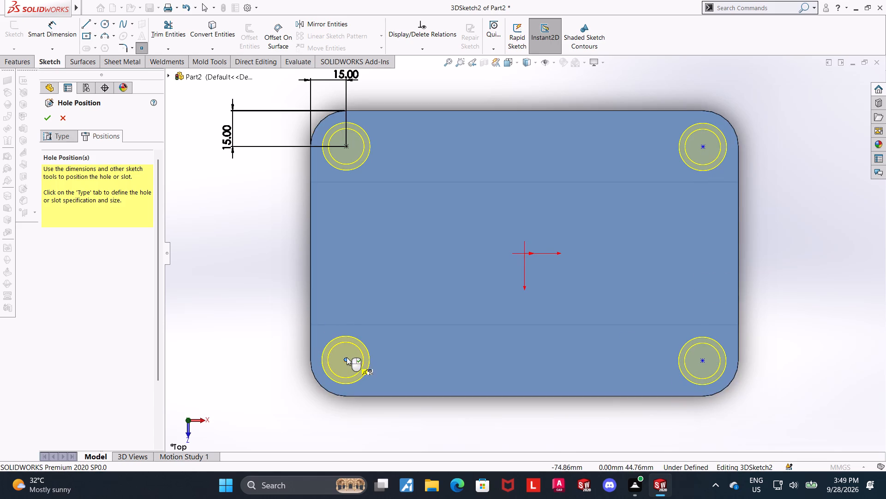
Dimension the upper-right hole's centre 15 mm from the plate's upper edge.
{"action": "left_click", "coordinate": [49, 26]}
{"action": "scroll", "coordinate": [576, 331], "scroll_direction": "up", "scroll_amount": 2}
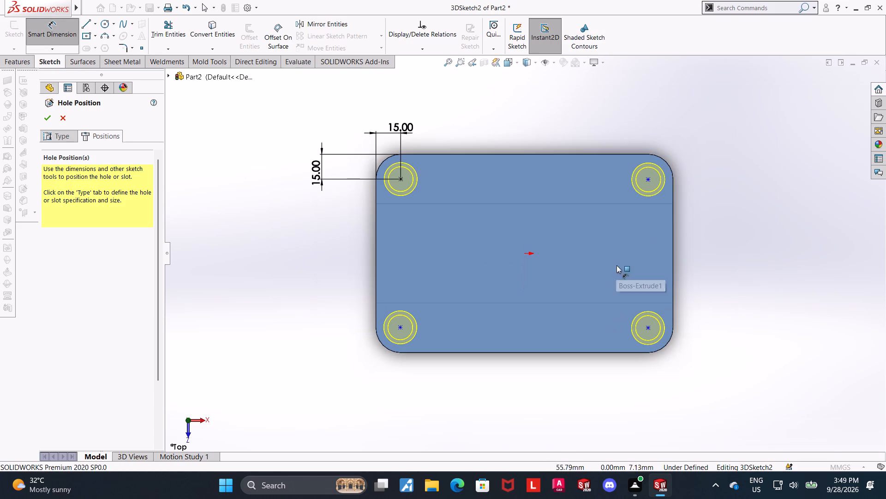
{"action": "left_click", "coordinate": [649, 179]}
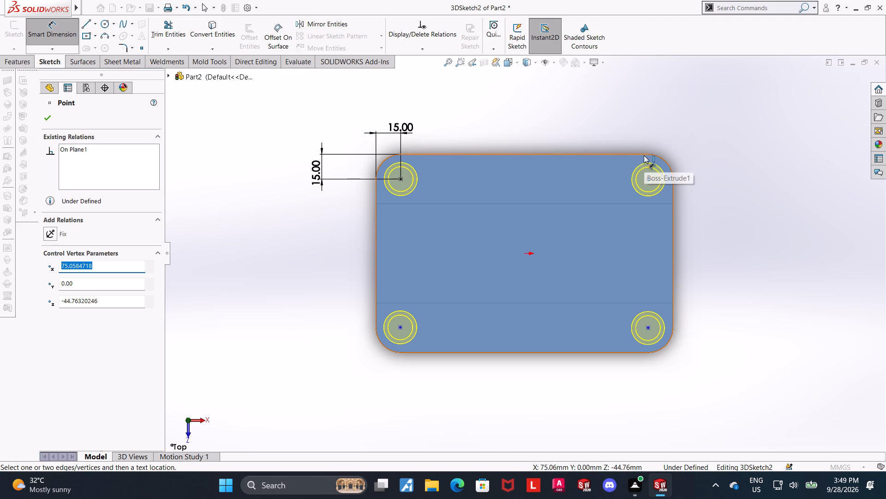
{"action": "left_click", "coordinate": [643, 153]}
{"action": "left_click", "coordinate": [709, 175]}
{"action": "type", "text": "15"}
{"action": "key", "text": "Return"}
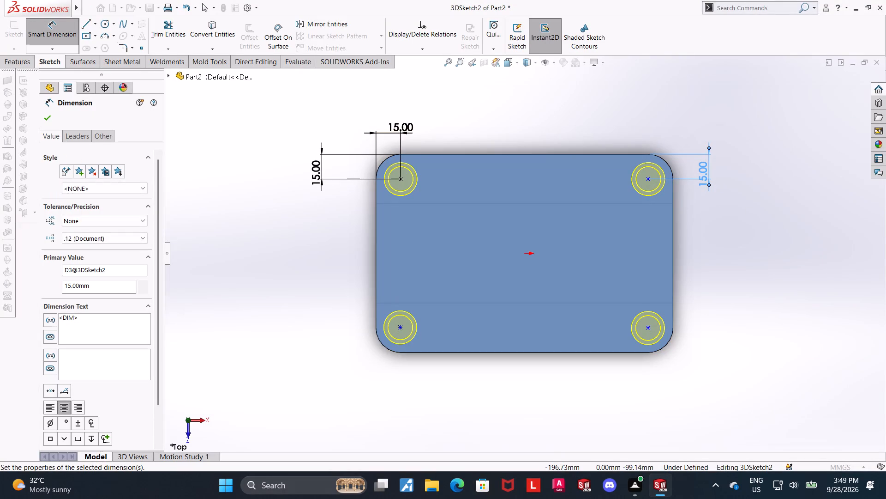
Dimension the upper-right hole's centre 15 mm from the plate's right edge.
{"action": "left_click", "coordinate": [674, 201]}
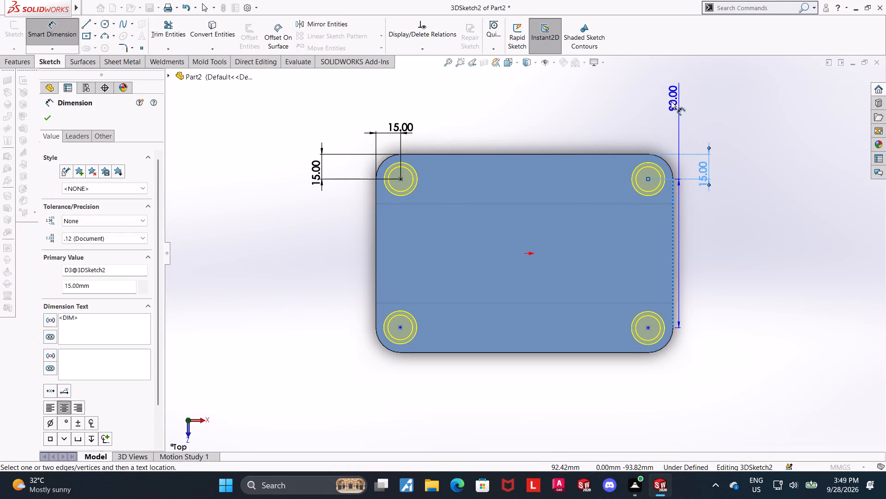
{"action": "key", "text": "Escape"}
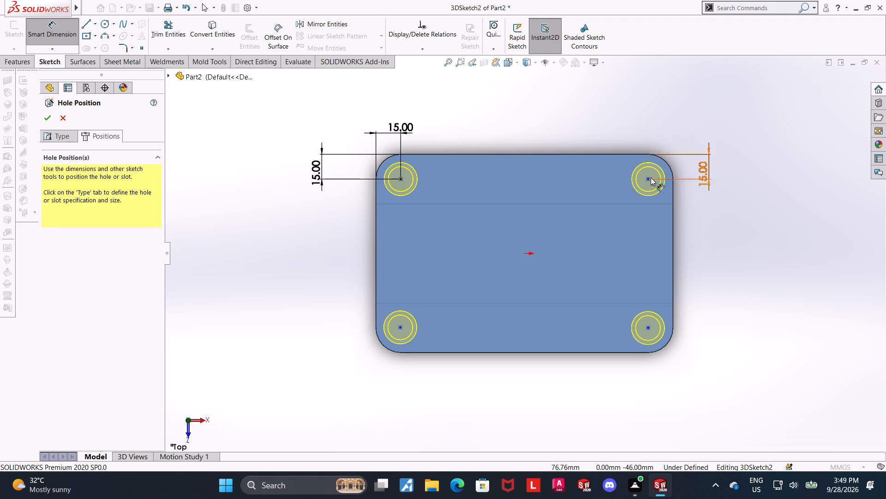
{"action": "left_click", "coordinate": [649, 177]}
{"action": "left_click", "coordinate": [672, 206]}
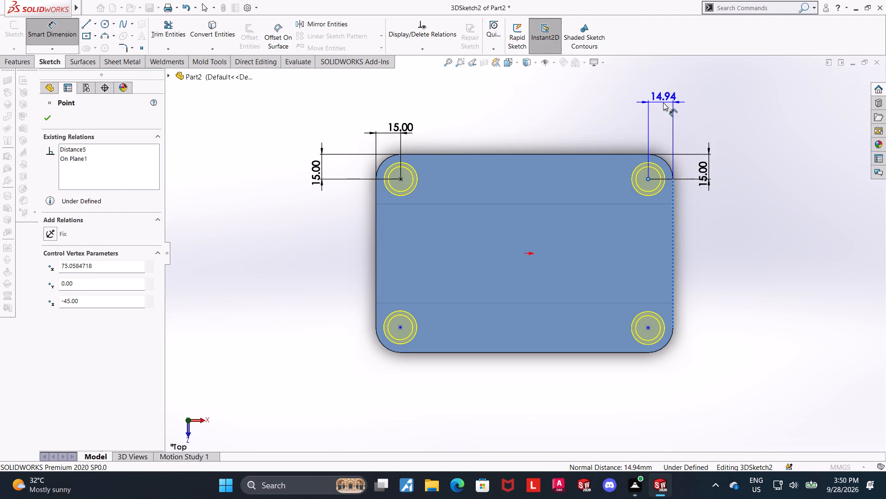
{"action": "left_click", "coordinate": [663, 103]}
{"action": "type", "text": "15"}
{"action": "key", "text": "Return"}
{"action": "key", "text": "Escape"}
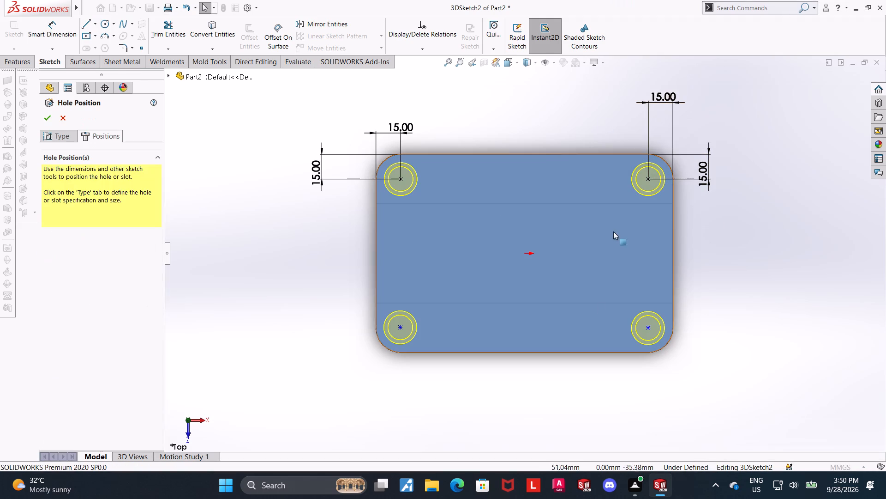
Dimension the lower-left hole's centre 15 mm from the plate's lower edge.
{"action": "left_click", "coordinate": [66, 30]}
{"action": "scroll", "coordinate": [545, 461], "scroll_direction": "down", "scroll_amount": 1}
{"action": "scroll", "coordinate": [393, 313], "scroll_direction": "down", "scroll_amount": 1}
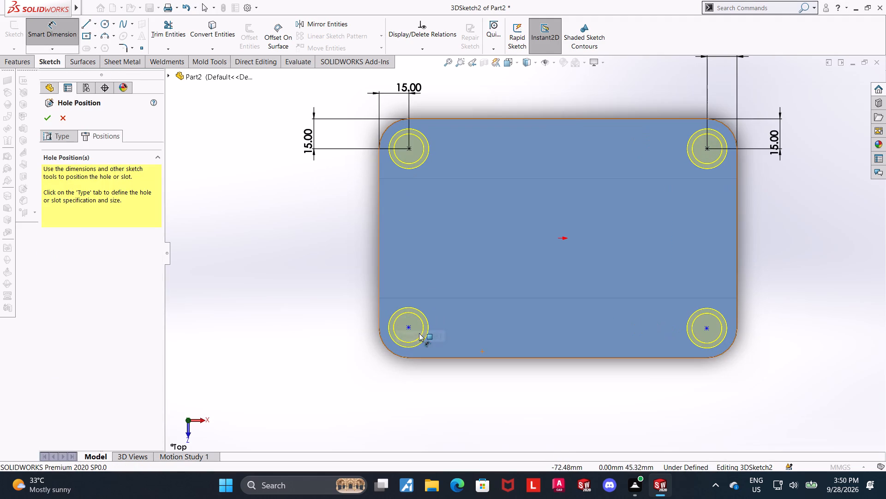
{"action": "left_click", "coordinate": [409, 328]}
{"action": "left_click", "coordinate": [427, 359]}
{"action": "left_click", "coordinate": [324, 335]}
{"action": "type", "text": "15"}
{"action": "key", "text": "Return"}
{"action": "key", "text": "Escape"}
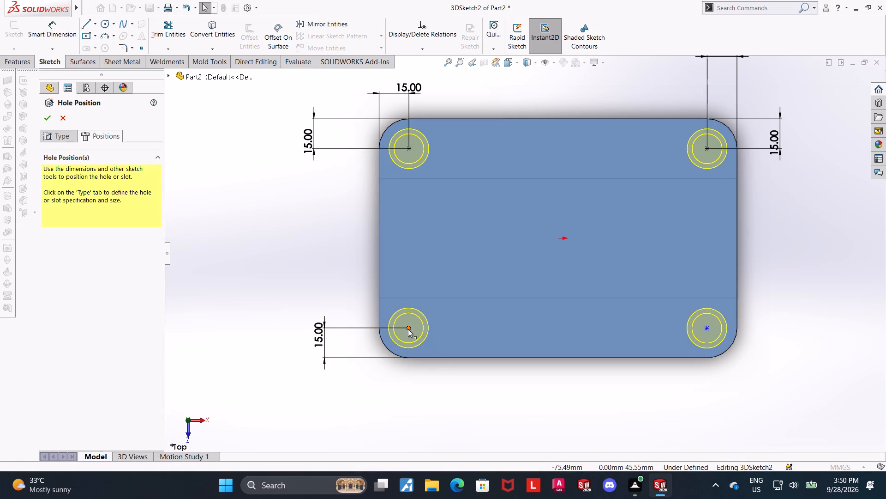
Dimension the lower-left hole's centre 15 mm from the plate's left edge.
{"action": "left_click", "coordinate": [408, 329]}
{"action": "left_click", "coordinate": [379, 315]}
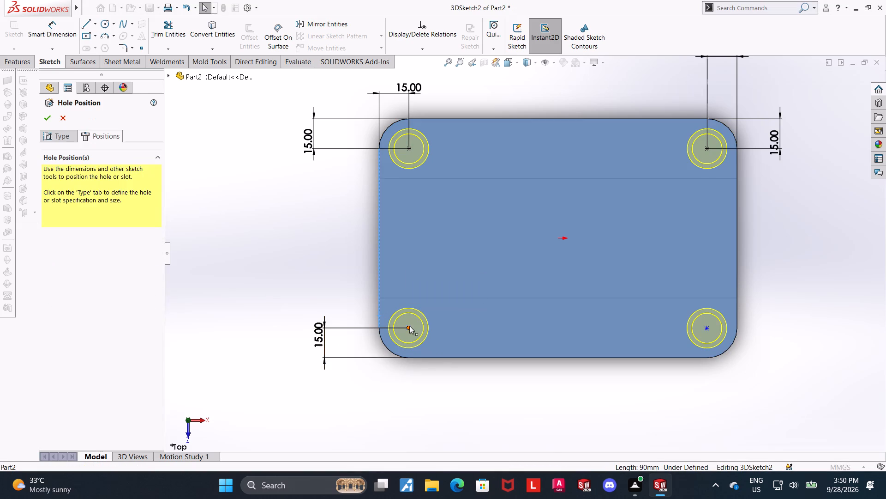
{"action": "left_click", "coordinate": [409, 327]}
{"action": "left_click", "coordinate": [47, 38]}
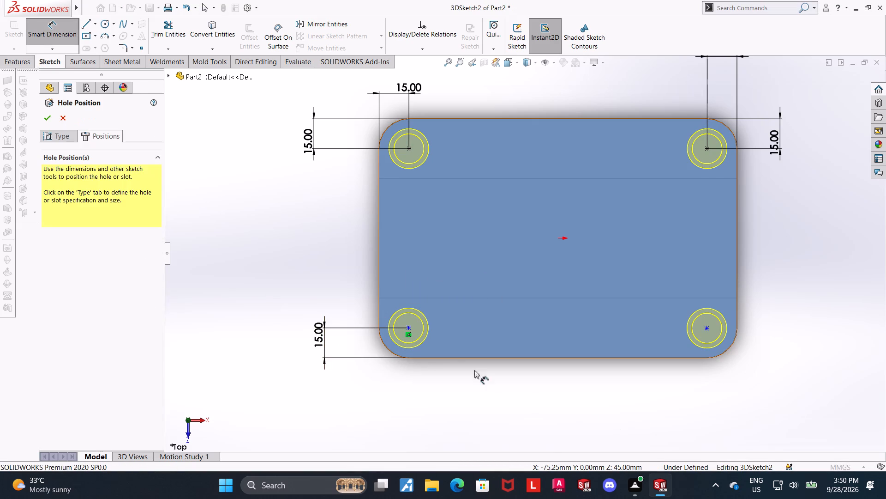
{"action": "left_click", "coordinate": [378, 309]}
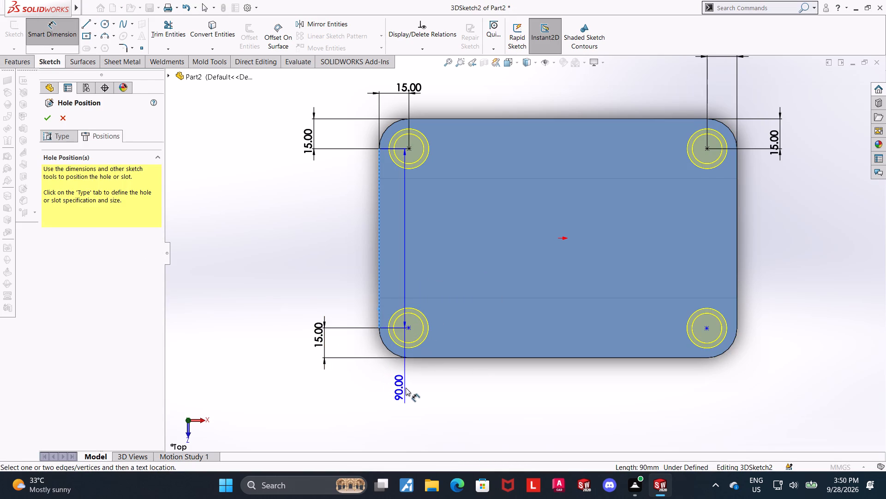
{"action": "key", "text": "Escape"}
{"action": "left_click", "coordinate": [406, 327]}
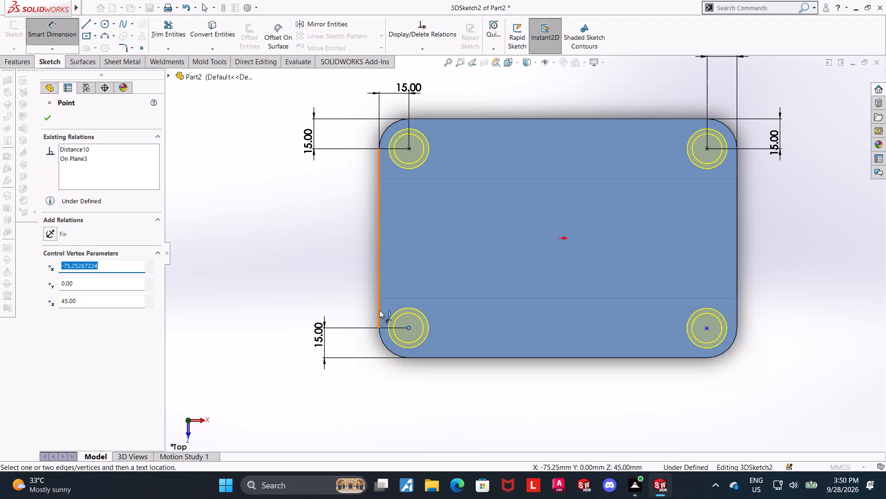
{"action": "left_click", "coordinate": [379, 310]}
{"action": "left_click", "coordinate": [399, 403]}
{"action": "key", "text": "1"}
{"action": "key", "text": "5"}
{"action": "key", "text": "Return"}
{"action": "key", "text": "Escape"}
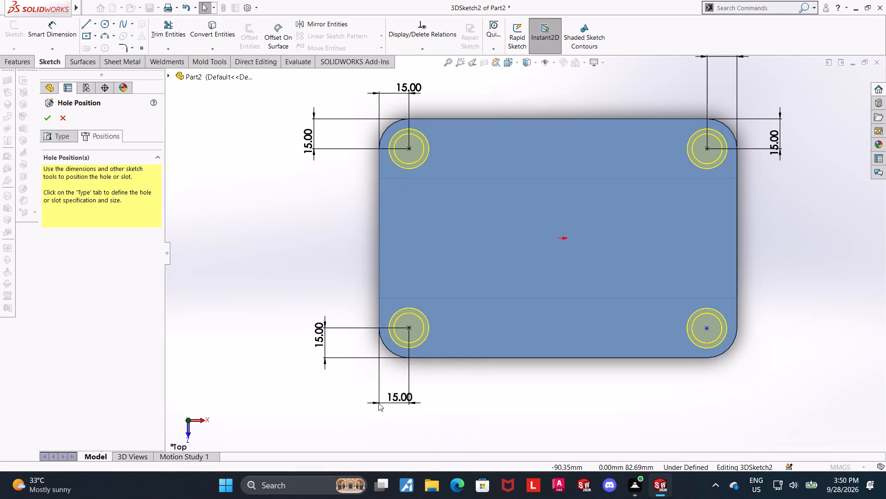
{"action": "key", "text": "Escape"}
Dimension the lower-right hole's centre 15 mm from the plate's right edge.
{"action": "left_click", "coordinate": [60, 34]}
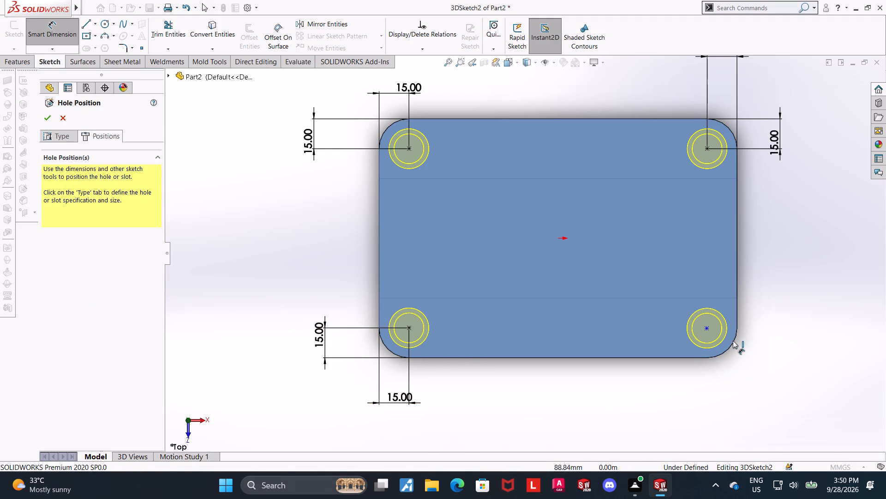
{"action": "left_click", "coordinate": [706, 327]}
{"action": "left_click", "coordinate": [736, 320]}
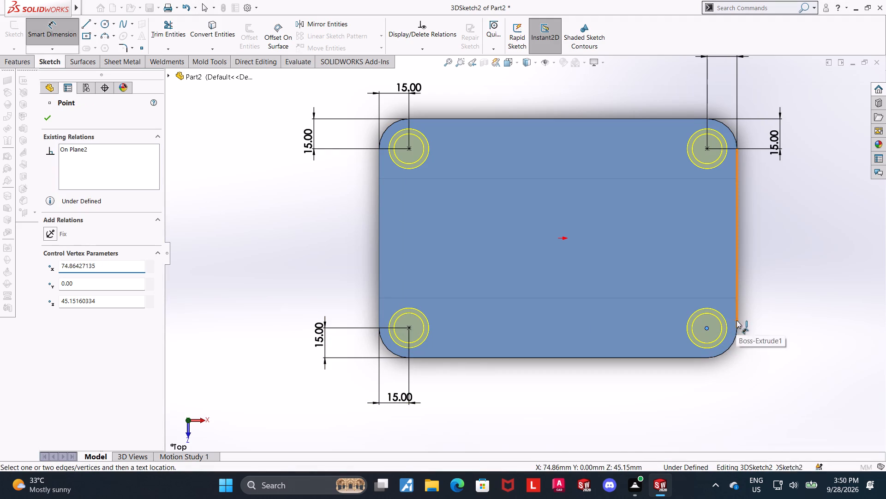
{"action": "left_click_drag", "start_coordinate": [730, 395], "coordinate": [725, 396]}
{"action": "type", "text": "15"}
{"action": "key", "text": "Return"}
{"action": "key", "text": "Escape"}
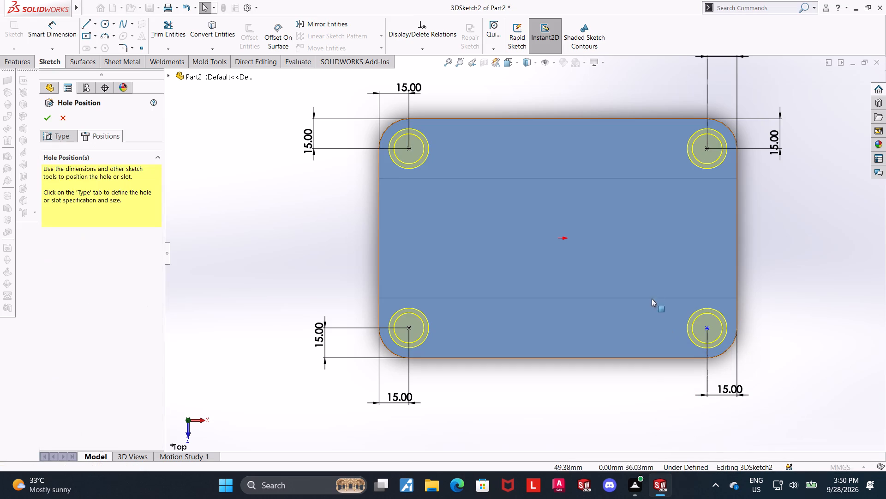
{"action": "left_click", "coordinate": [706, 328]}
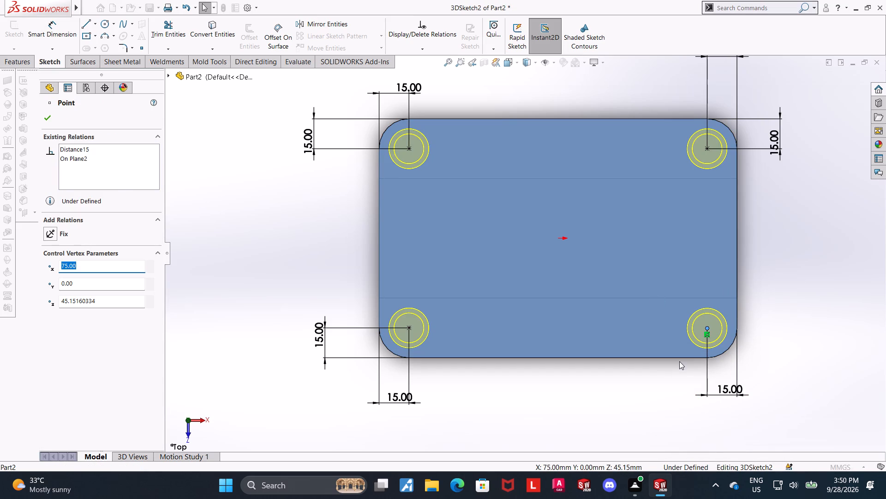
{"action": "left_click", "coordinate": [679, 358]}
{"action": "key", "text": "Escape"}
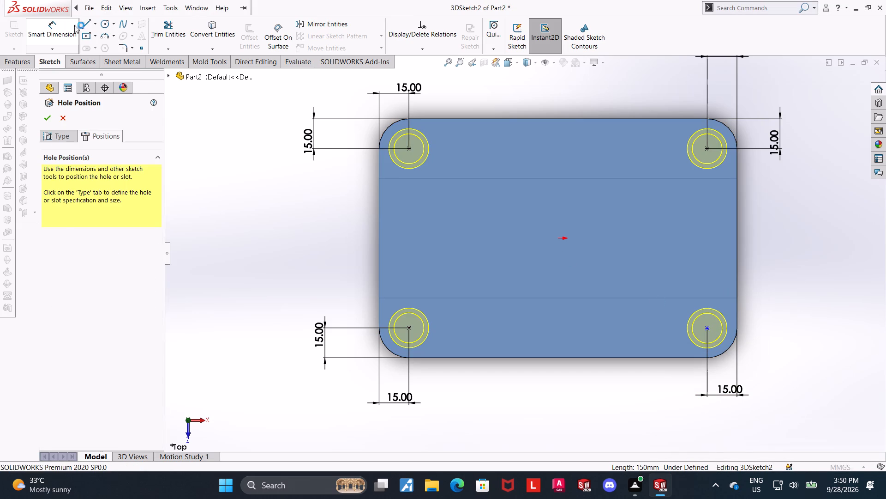
Dimension the lower-right hole's centre 15 mm from the plate's lower edge and accept the hole positions.
{"action": "left_click", "coordinate": [77, 27]}
{"action": "left_click", "coordinate": [706, 329]}
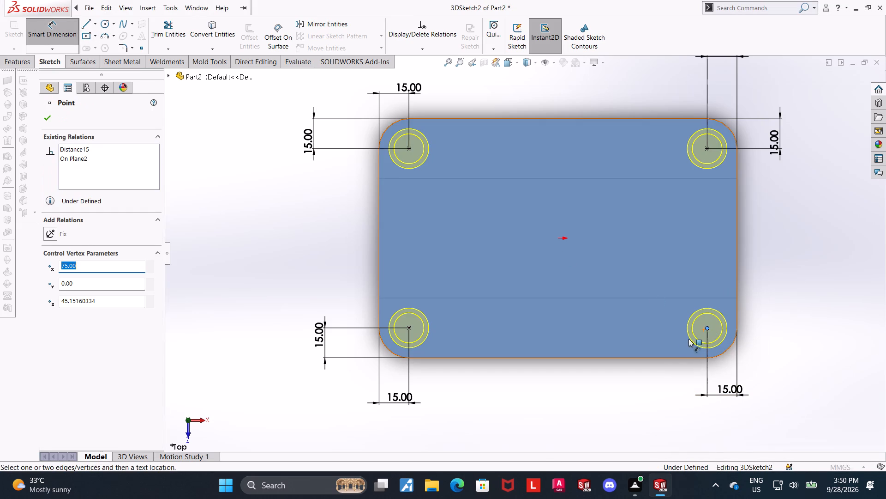
{"action": "left_click", "coordinate": [674, 359]}
{"action": "left_click", "coordinate": [825, 334]}
{"action": "type", "text": "15"}
{"action": "key", "text": "Return"}
{"action": "key", "text": "Escape"}
{"action": "key", "text": "Escape"}
{"action": "scroll", "coordinate": [872, 341], "scroll_direction": "up", "scroll_amount": 2}
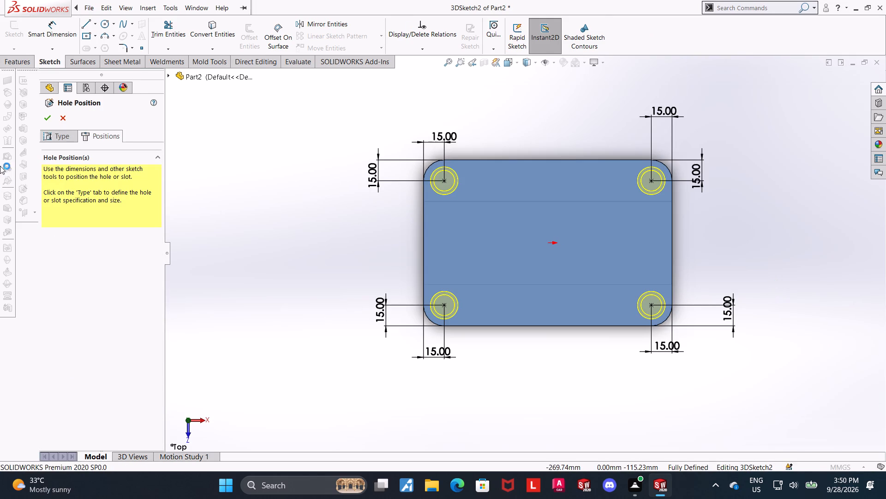
{"action": "left_click", "coordinate": [43, 116]}
{"action": "left_click", "coordinate": [744, 286]}
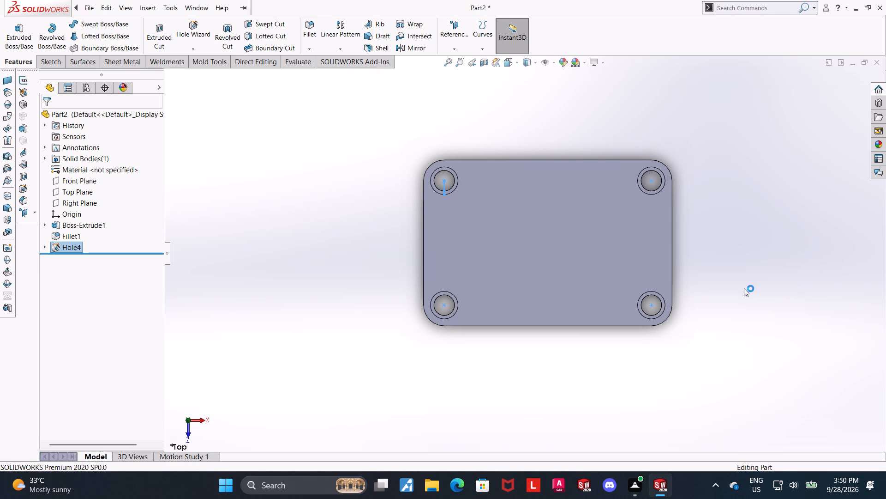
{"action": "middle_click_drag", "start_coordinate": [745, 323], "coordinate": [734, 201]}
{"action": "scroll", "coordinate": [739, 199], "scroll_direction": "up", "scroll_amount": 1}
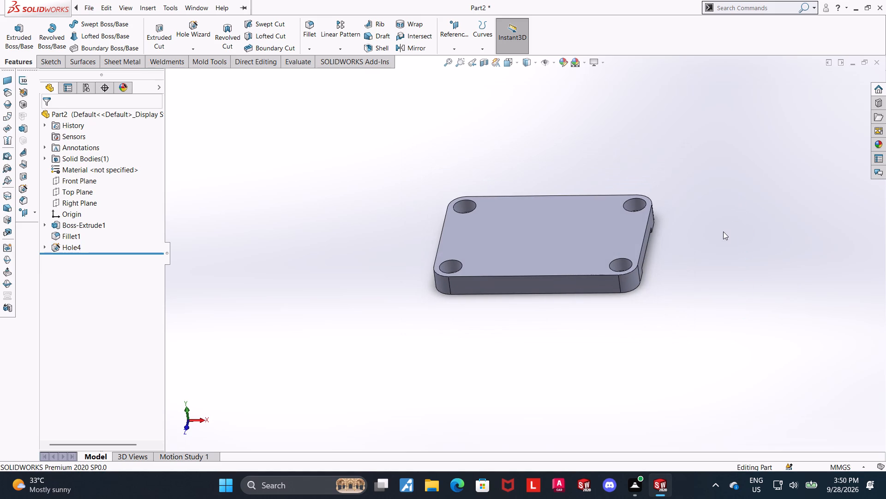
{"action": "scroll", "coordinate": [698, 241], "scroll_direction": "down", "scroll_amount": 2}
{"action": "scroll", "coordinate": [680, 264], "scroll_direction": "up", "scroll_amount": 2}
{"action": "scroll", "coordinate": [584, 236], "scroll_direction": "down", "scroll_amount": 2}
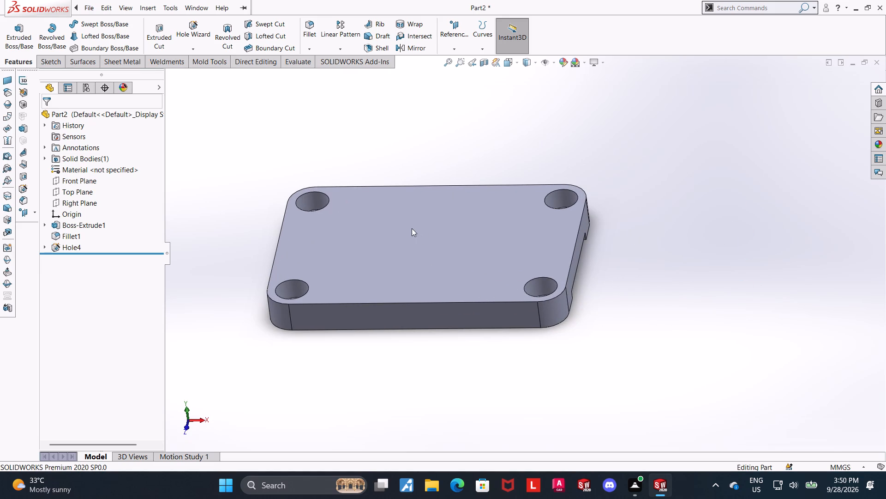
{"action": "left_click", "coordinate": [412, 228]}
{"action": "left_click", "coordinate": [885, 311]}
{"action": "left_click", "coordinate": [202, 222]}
Start a new sketch on the Front Plane and orient the view normal to it.
{"action": "left_click", "coordinate": [60, 185]}
{"action": "left_click", "coordinate": [69, 171]}
{"action": "left_click", "coordinate": [72, 264]}
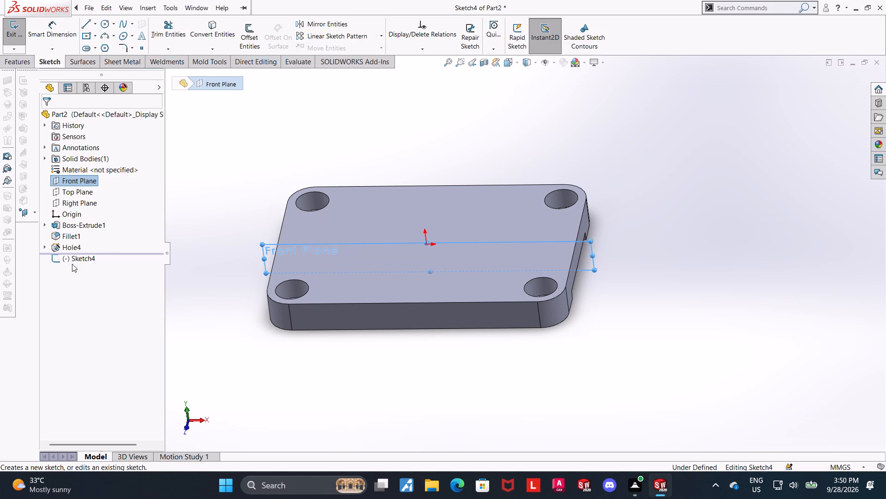
{"action": "left_click", "coordinate": [88, 258]}
{"action": "left_click", "coordinate": [121, 249]}
{"action": "left_click", "coordinate": [88, 259]}
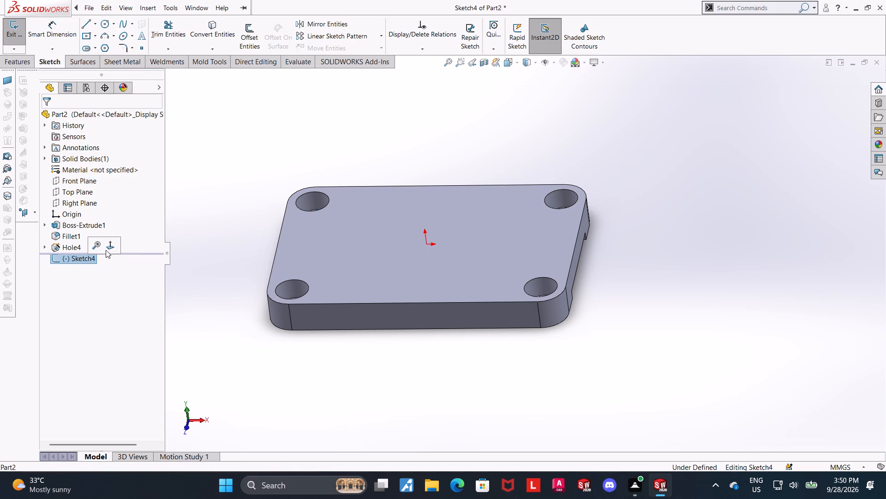
{"action": "left_click", "coordinate": [109, 249]}
{"action": "scroll", "coordinate": [885, 239], "scroll_direction": "up", "scroll_amount": 4}
{"action": "scroll", "coordinate": [647, 179], "scroll_direction": "up", "scroll_amount": 5}
{"action": "scroll", "coordinate": [649, 178], "scroll_direction": "down", "scroll_amount": 3}
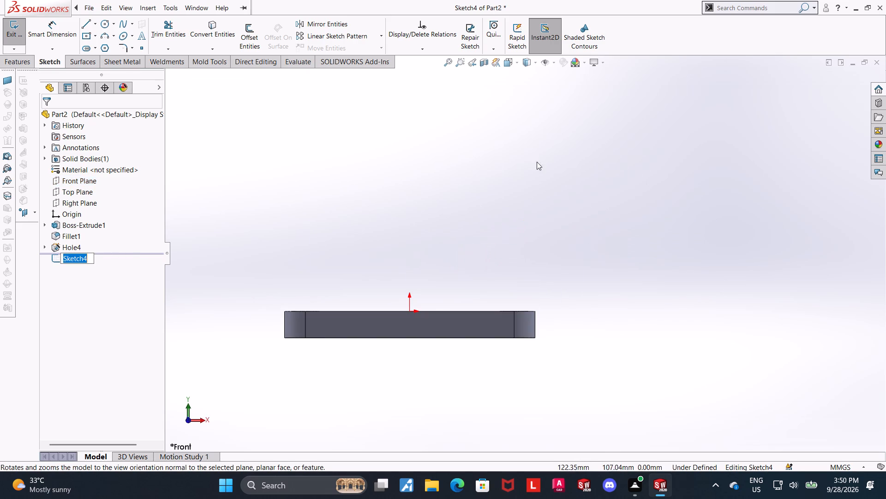
Sketch a corner rectangle about 125 x 155 mm standing upright on the plate's top edge, roughly centred on the origin.
{"action": "left_click", "coordinate": [95, 36]}
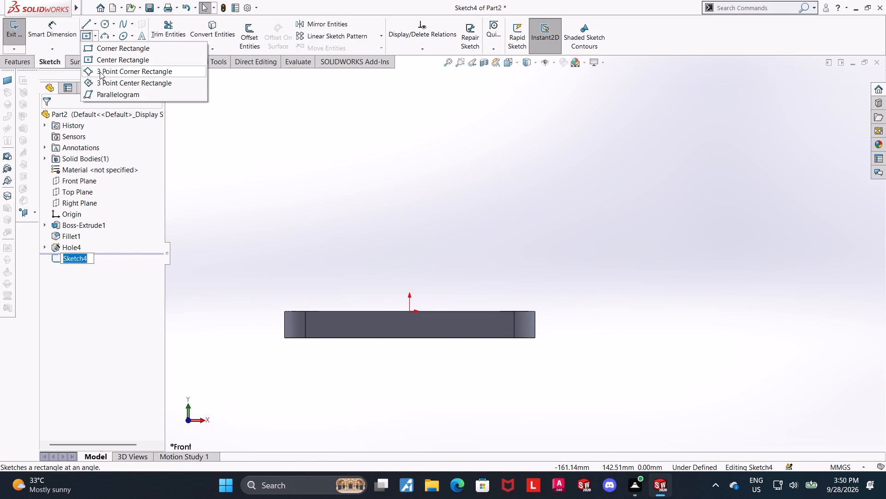
{"action": "left_click", "coordinate": [99, 48]}
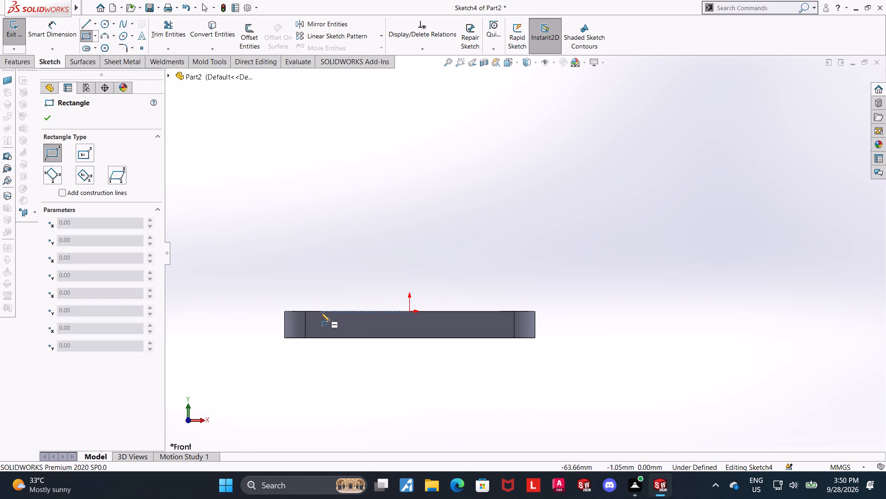
{"action": "left_click", "coordinate": [321, 311]}
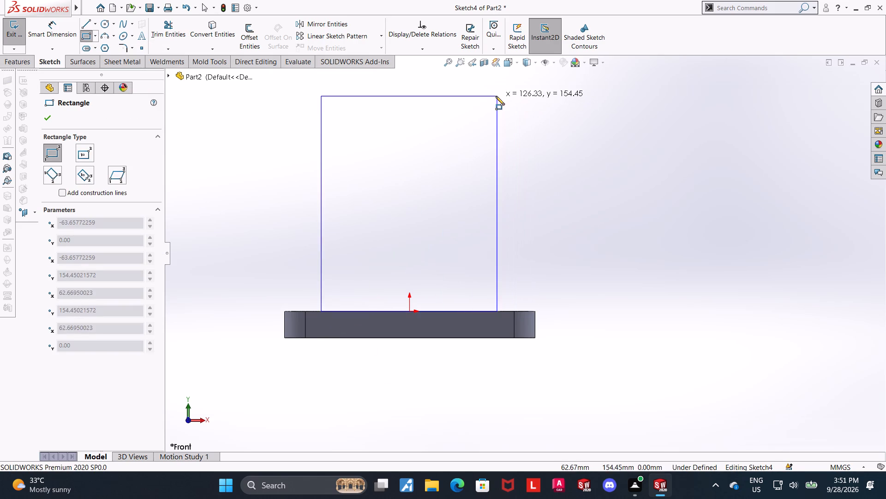
{"action": "left_click", "coordinate": [496, 96]}
{"action": "key", "text": "Escape"}
Dimension the distance between the rectangle's two vertical sides as 130 mm.
{"action": "left_click", "coordinate": [46, 31]}
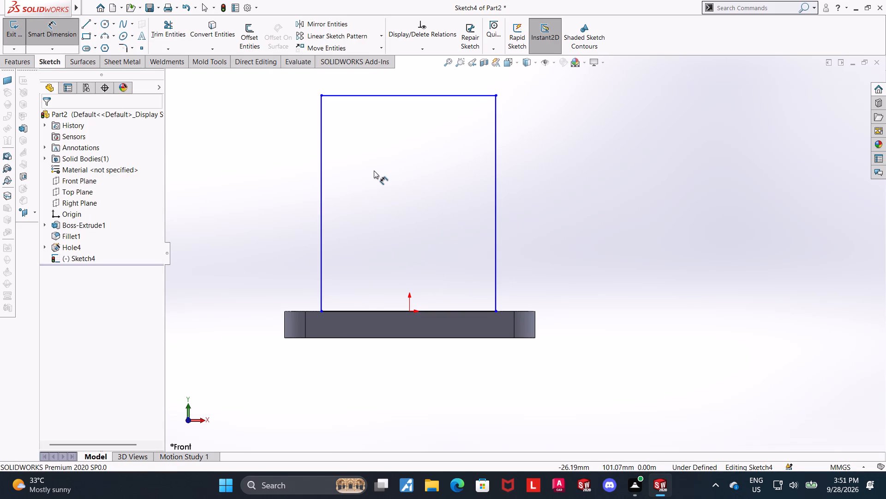
{"action": "scroll", "coordinate": [383, 172], "scroll_direction": "up", "scroll_amount": 2}
{"action": "scroll", "coordinate": [413, 184], "scroll_direction": "down", "scroll_amount": 1}
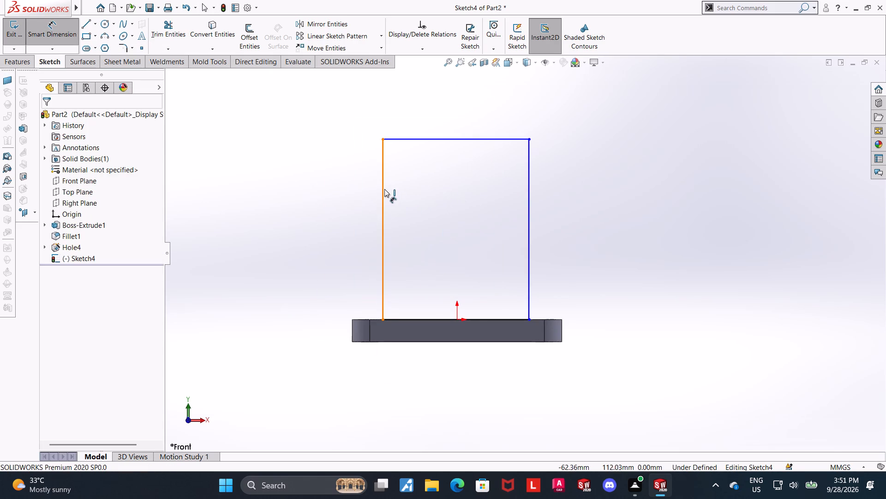
{"action": "left_click", "coordinate": [384, 189]}
{"action": "left_click", "coordinate": [528, 202]}
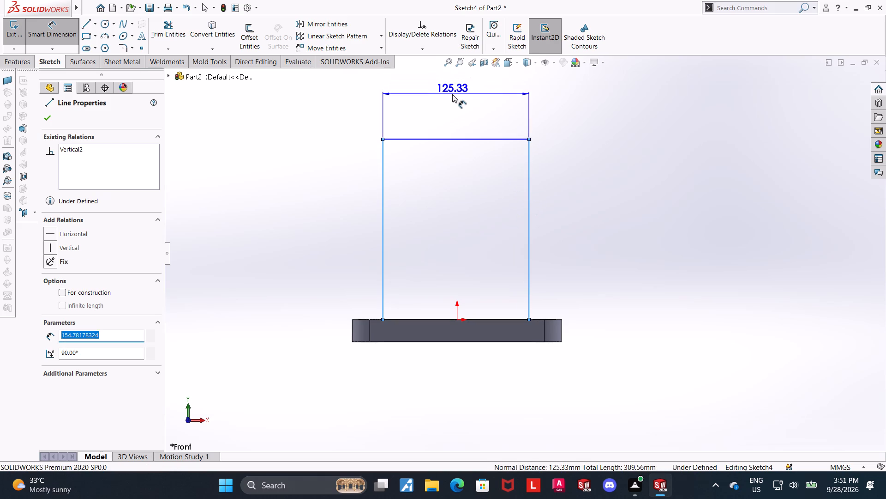
{"action": "left_click", "coordinate": [452, 94]}
{"action": "type", "text": "130"}
{"action": "key", "text": "Return"}
{"action": "key", "text": "Escape"}
{"action": "key", "text": "Escape"}
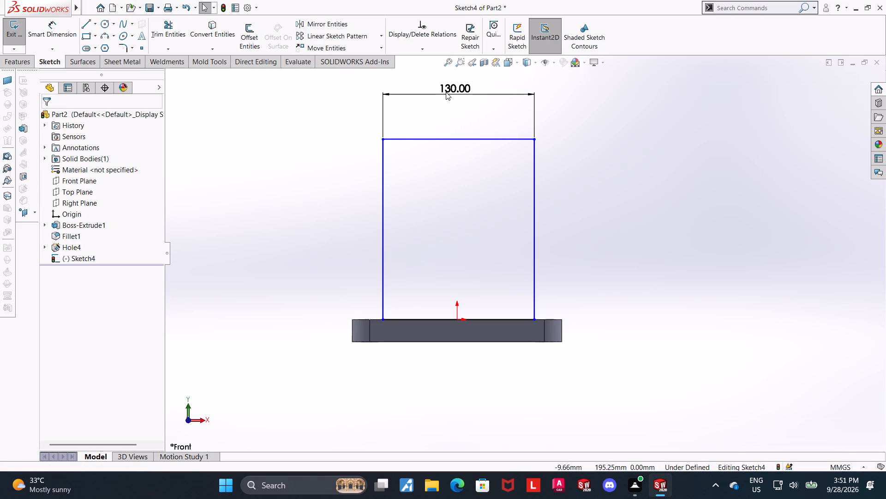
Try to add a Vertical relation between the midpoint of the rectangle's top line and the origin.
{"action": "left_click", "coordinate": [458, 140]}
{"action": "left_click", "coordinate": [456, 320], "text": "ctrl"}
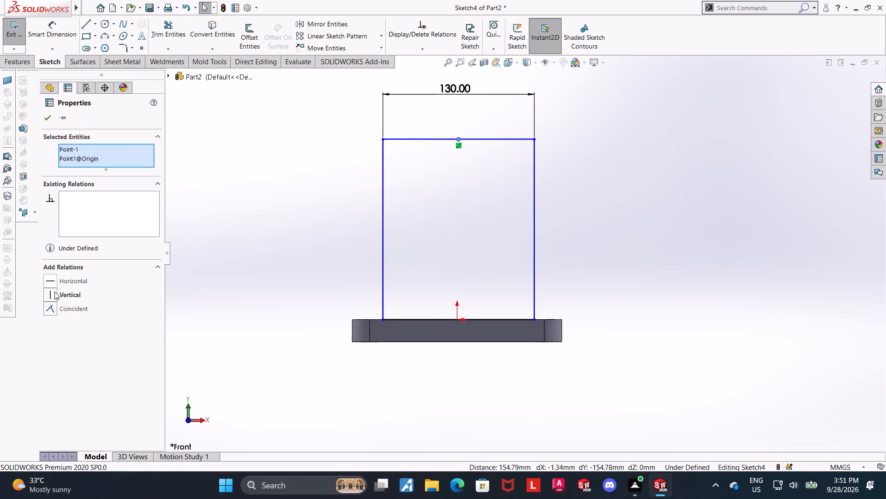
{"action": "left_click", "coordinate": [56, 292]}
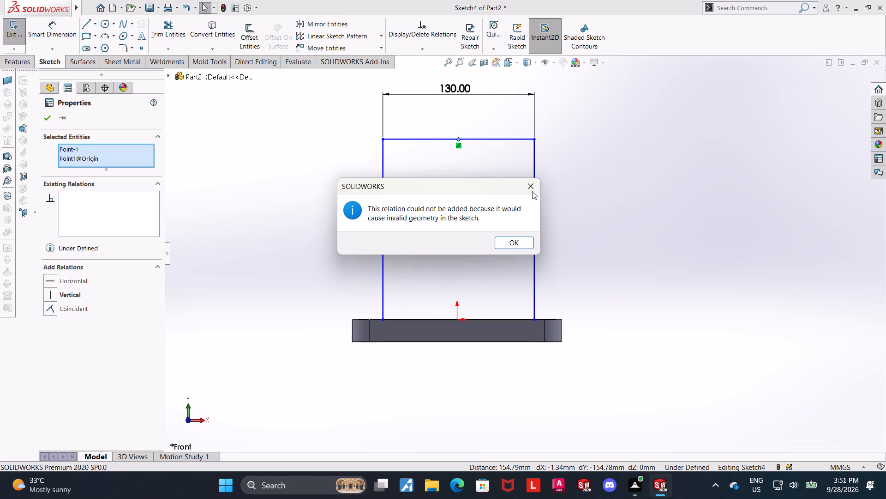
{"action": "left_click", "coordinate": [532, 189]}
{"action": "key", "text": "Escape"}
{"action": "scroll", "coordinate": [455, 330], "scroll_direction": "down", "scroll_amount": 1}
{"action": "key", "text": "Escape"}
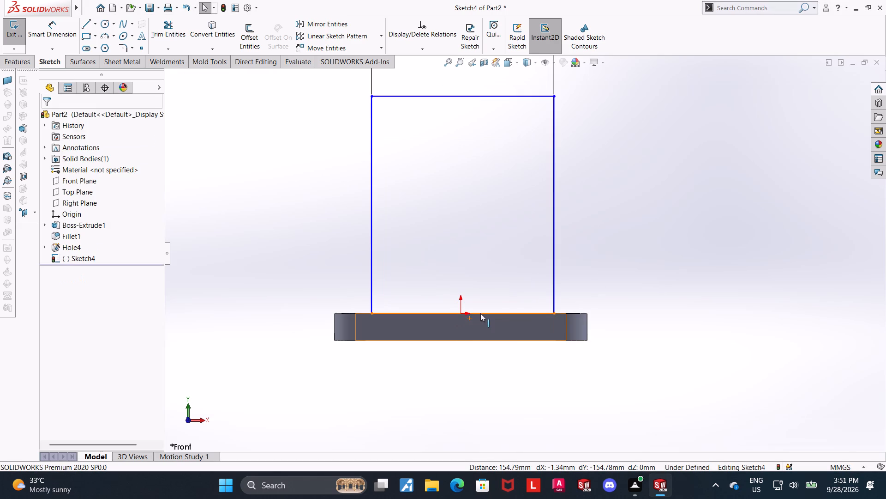
Add a Vertical relation between the midpoint of the rectangle's bottom line and the origin.
{"action": "scroll", "coordinate": [467, 314], "scroll_direction": "down", "scroll_amount": 11}
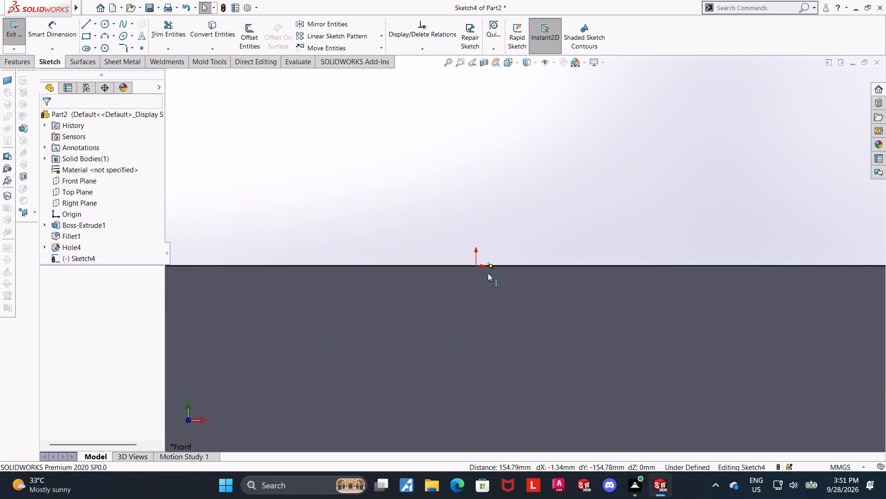
{"action": "left_click", "coordinate": [490, 266]}
{"action": "left_click", "coordinate": [476, 266], "text": "ctrl"}
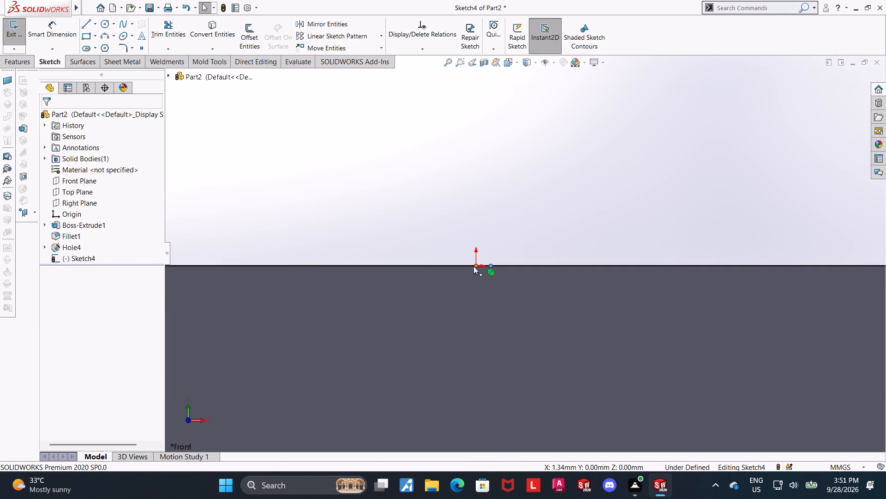
{"action": "left_click", "coordinate": [45, 292]}
{"action": "scroll", "coordinate": [421, 296], "scroll_direction": "up", "scroll_amount": 5}
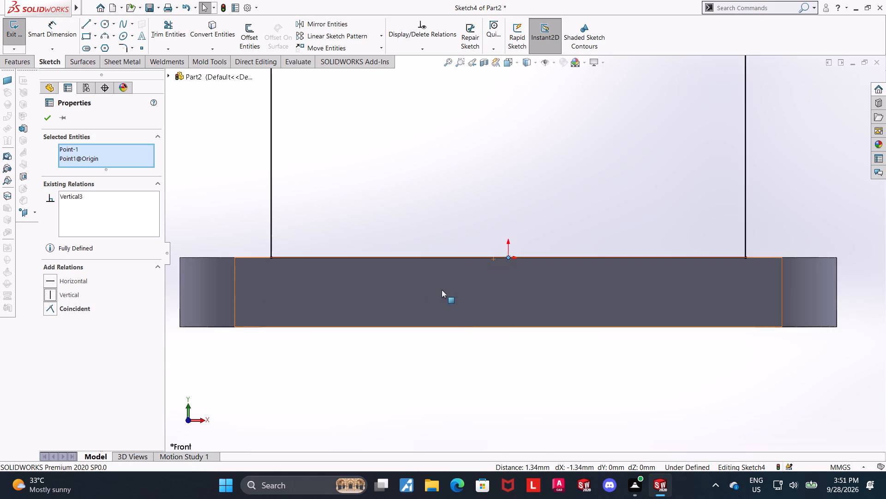
{"action": "scroll", "coordinate": [442, 290], "scroll_direction": "up", "scroll_amount": 10}
{"action": "key", "text": "Escape"}
{"action": "key", "text": "Escape"}
{"action": "scroll", "coordinate": [596, 170], "scroll_direction": "down", "scroll_amount": 2}
{"action": "key", "text": "Escape"}
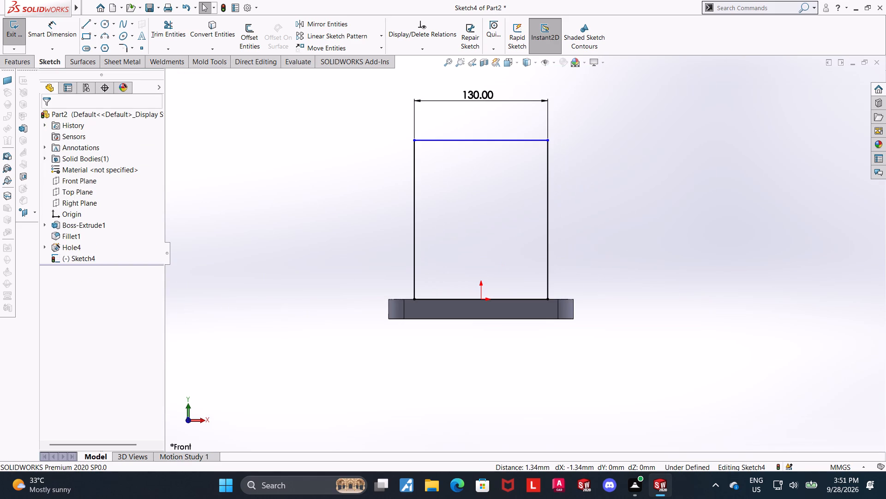
Dimension the height from the origin to the rectangle's top line as 89+60 mm.
{"action": "left_click", "coordinate": [35, 34]}
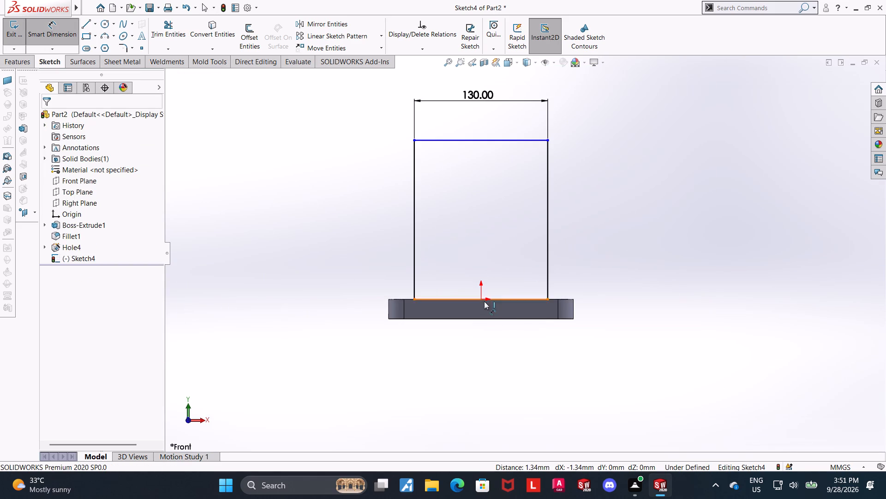
{"action": "left_click", "coordinate": [481, 300]}
{"action": "left_click", "coordinate": [413, 258]}
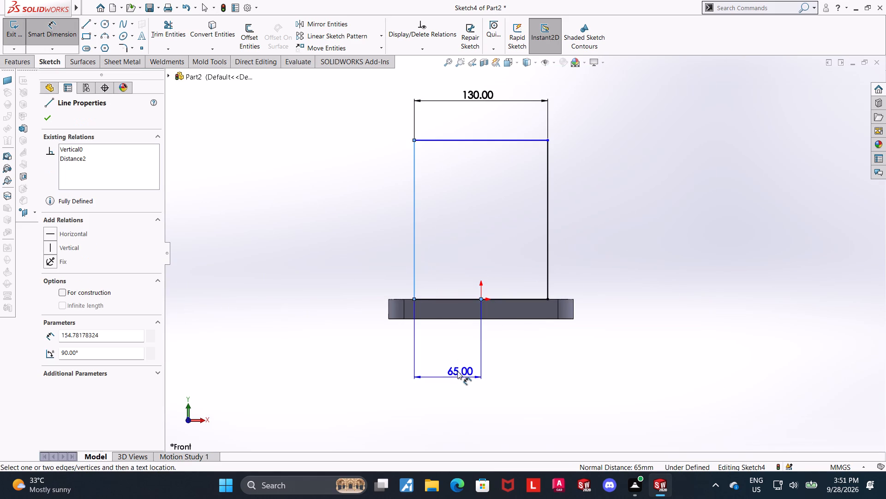
{"action": "key", "text": "Escape"}
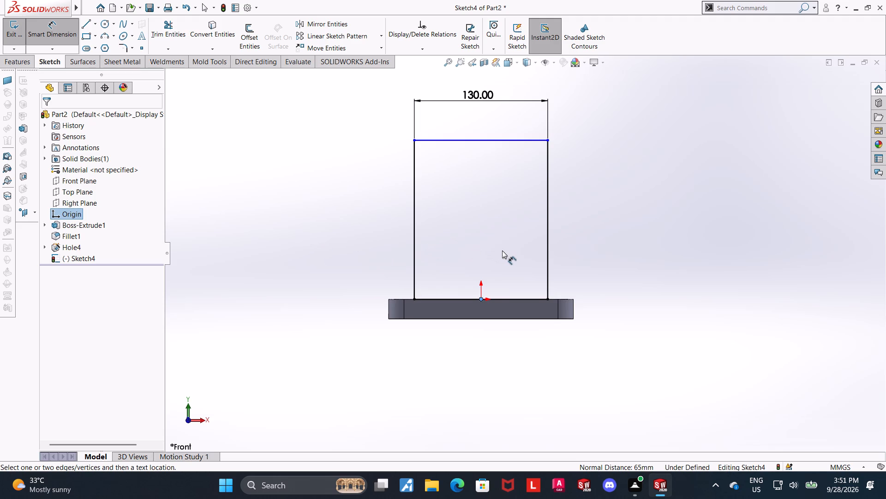
{"action": "scroll", "coordinate": [502, 250], "scroll_direction": "up", "scroll_amount": 2}
{"action": "scroll", "coordinate": [533, 176], "scroll_direction": "down", "scroll_amount": 2}
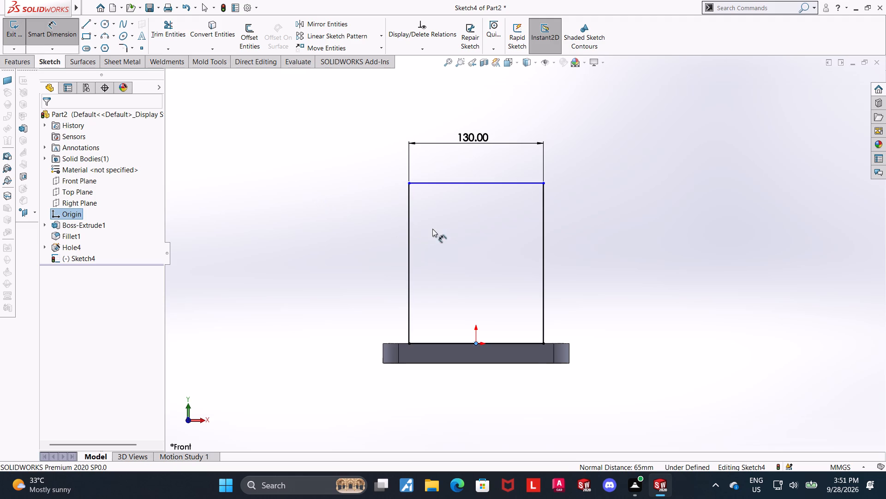
{"action": "left_click", "coordinate": [410, 223]}
{"action": "key", "text": "Escape"}
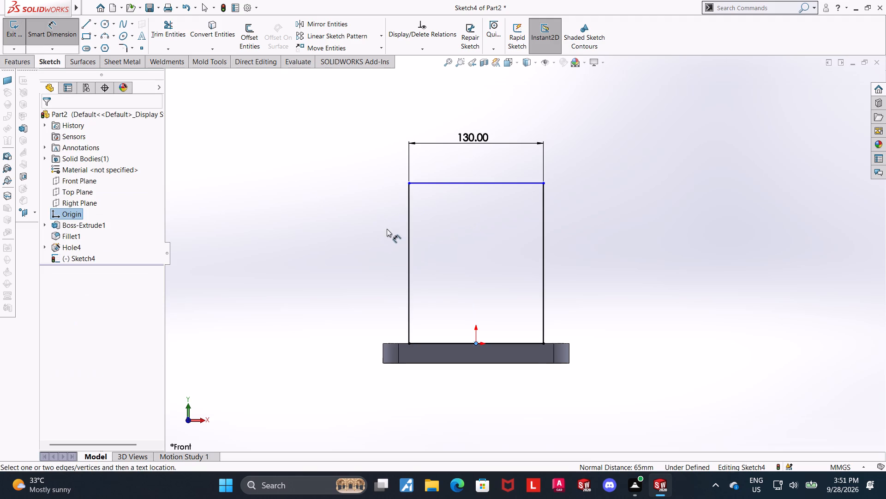
{"action": "left_click", "coordinate": [448, 181]}
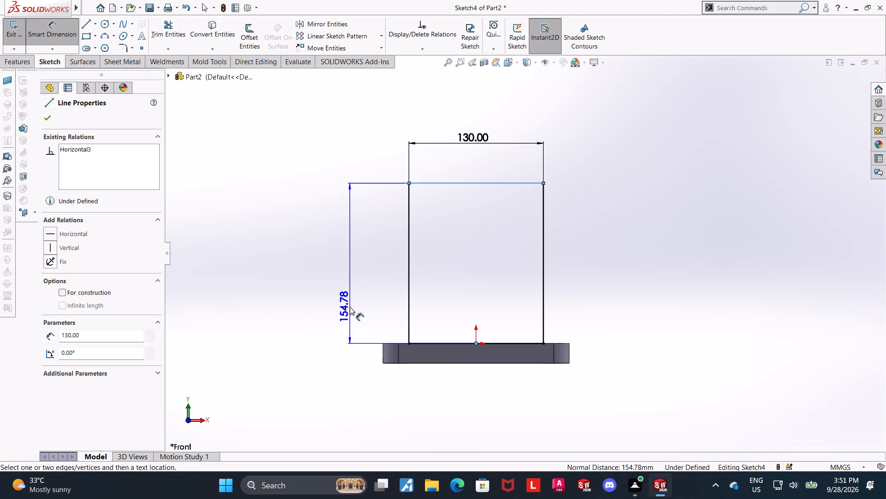
{"action": "left_click", "coordinate": [350, 307]}
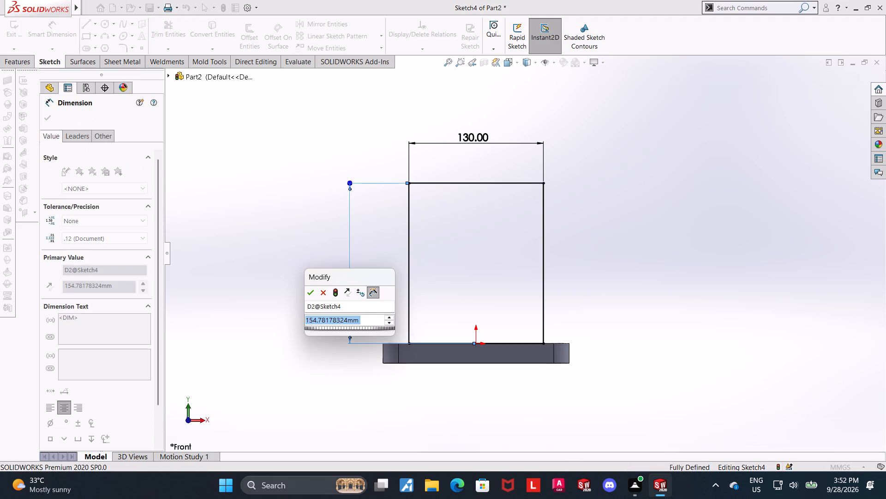
{"action": "type", "text": "89"}
{"action": "key", "text": "shift+plus"}
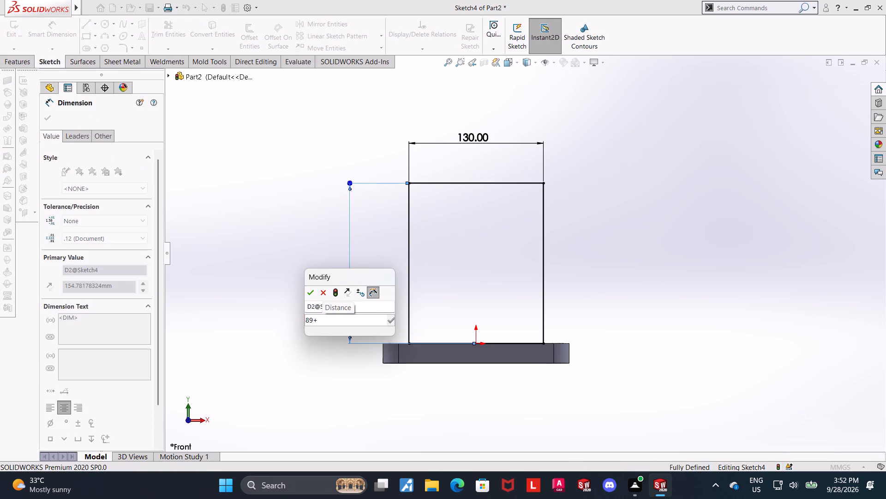
{"action": "type", "text": "60"}
{"action": "key", "text": "Return"}
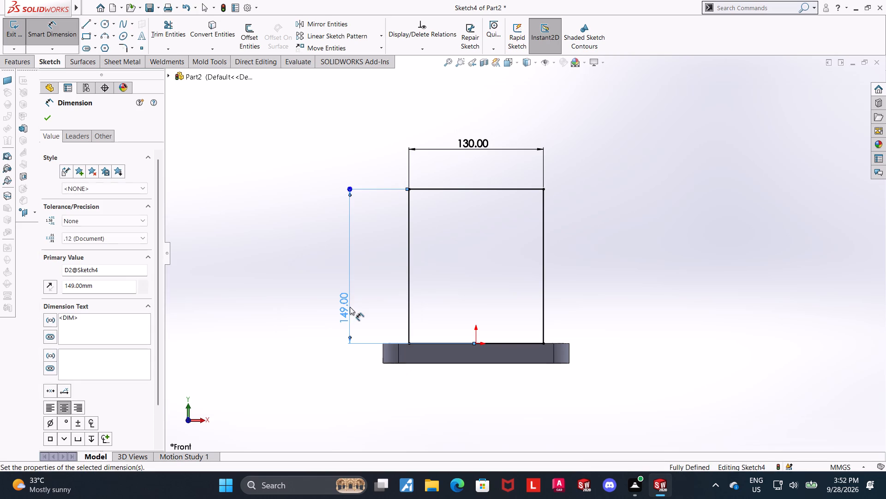
{"action": "left_click", "coordinate": [313, 158]}
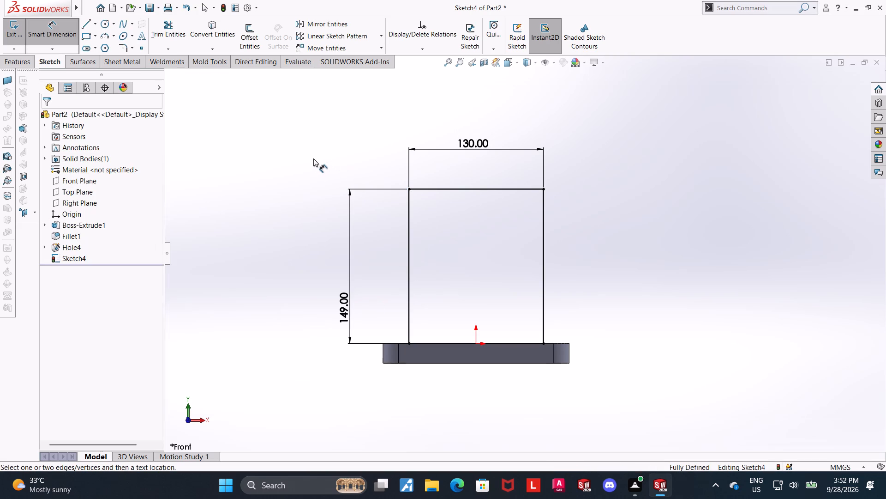
Sketch a 3-point semicircular arc of 65 mm radius over the rectangle, joining its two top corners and tangent to both sides.
{"action": "left_click", "coordinate": [103, 38]}
{"action": "left_click", "coordinate": [409, 189]}
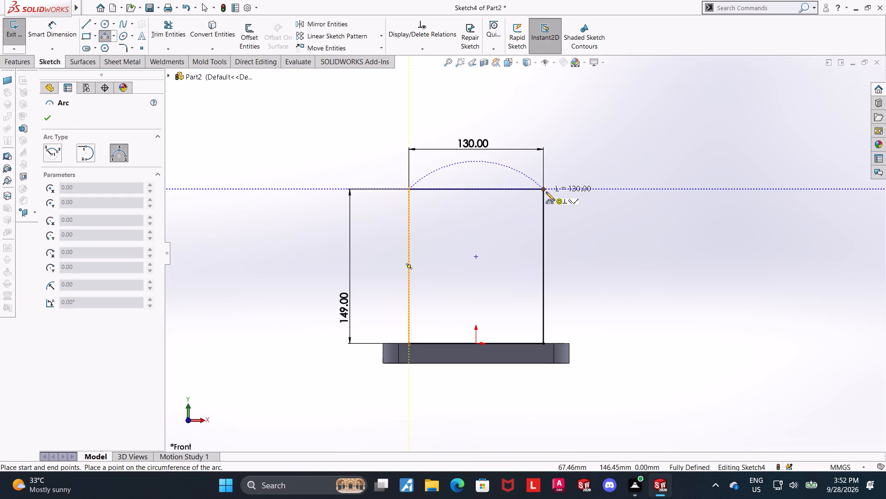
{"action": "left_click", "coordinate": [543, 189]}
{"action": "left_click", "coordinate": [498, 126]}
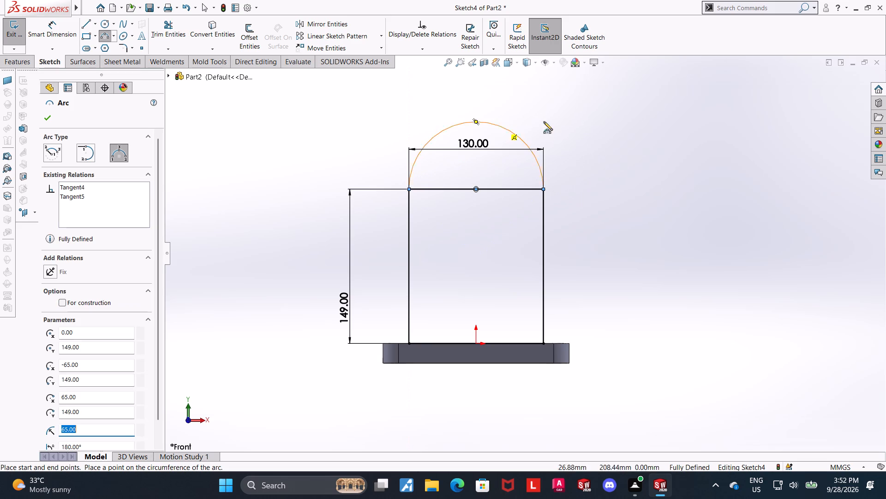
{"action": "key", "text": "Escape"}
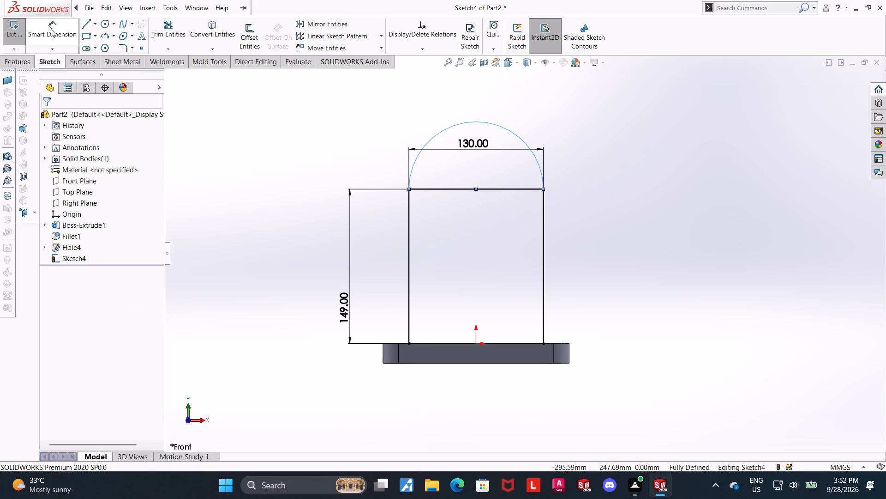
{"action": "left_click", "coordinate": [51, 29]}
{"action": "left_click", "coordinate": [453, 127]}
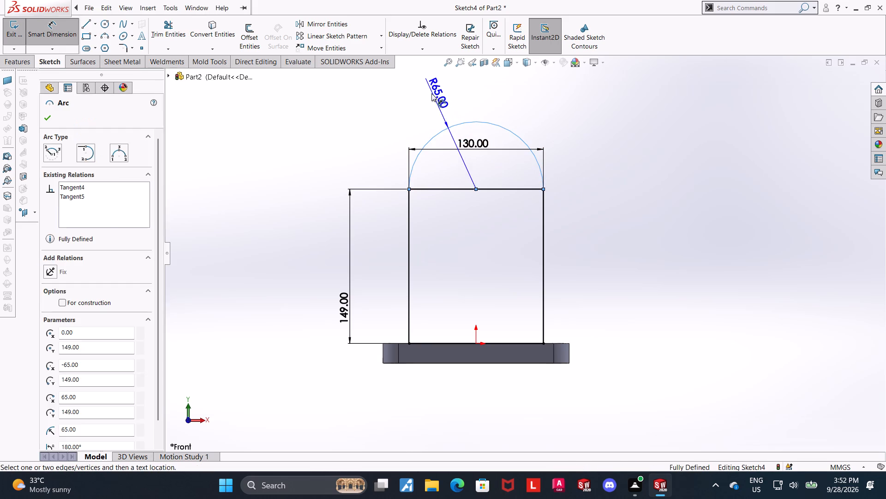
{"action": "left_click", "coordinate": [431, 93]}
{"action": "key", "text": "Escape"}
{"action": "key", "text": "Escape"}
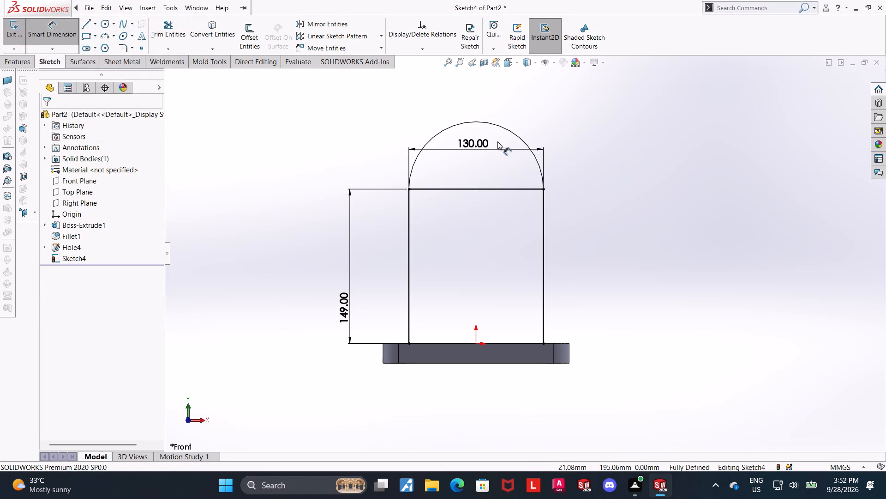
Move the 130 mm width dimension up so it sits above the arc.
{"action": "left_click_drag", "start_coordinate": [479, 142], "coordinate": [481, 102]}
{"action": "left_click", "coordinate": [665, 174]}
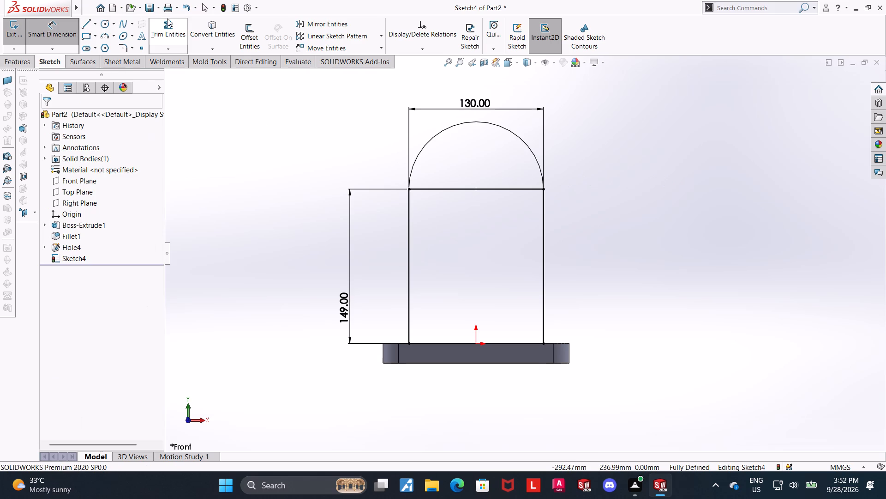
Trim away the rectangle's top line beneath the arc.
{"action": "left_click", "coordinate": [167, 30]}
{"action": "left_click_drag", "start_coordinate": [506, 178], "coordinate": [499, 219]}
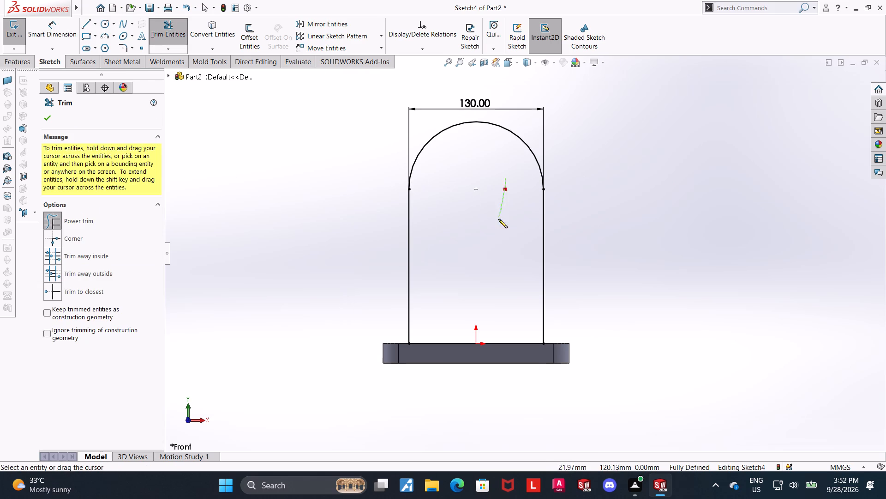
Sketch a circle about 81 mm in diameter centred on the arc's centre point.
{"action": "double_click", "coordinate": [102, 24]}
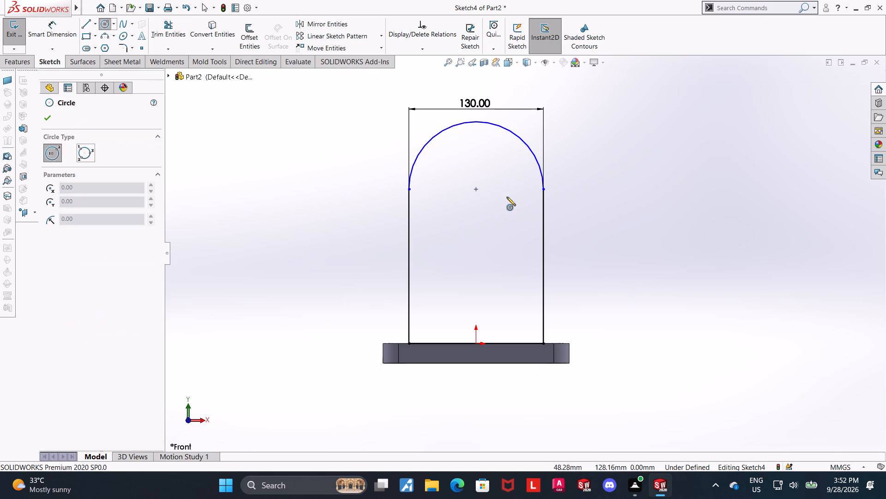
{"action": "left_click", "coordinate": [478, 190]}
{"action": "left_click", "coordinate": [509, 164]}
{"action": "key", "text": "Escape"}
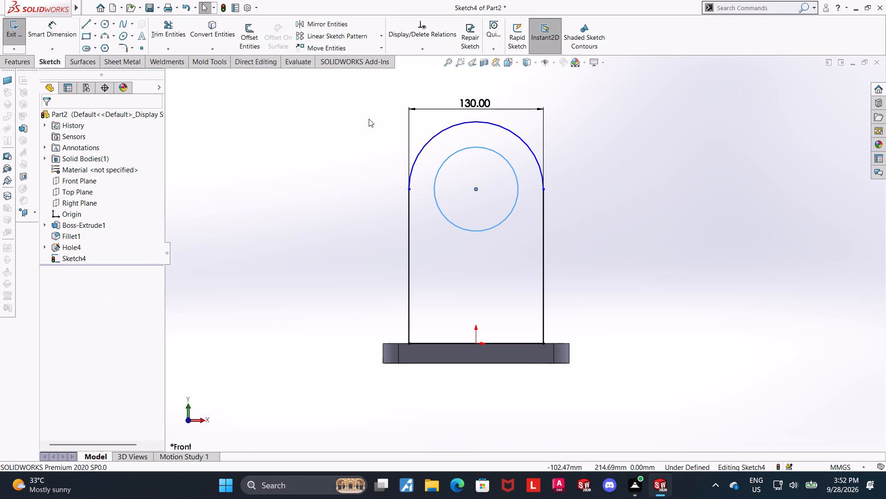
Dimension the circle's diameter as 70 mm.
{"action": "left_click", "coordinate": [72, 29]}
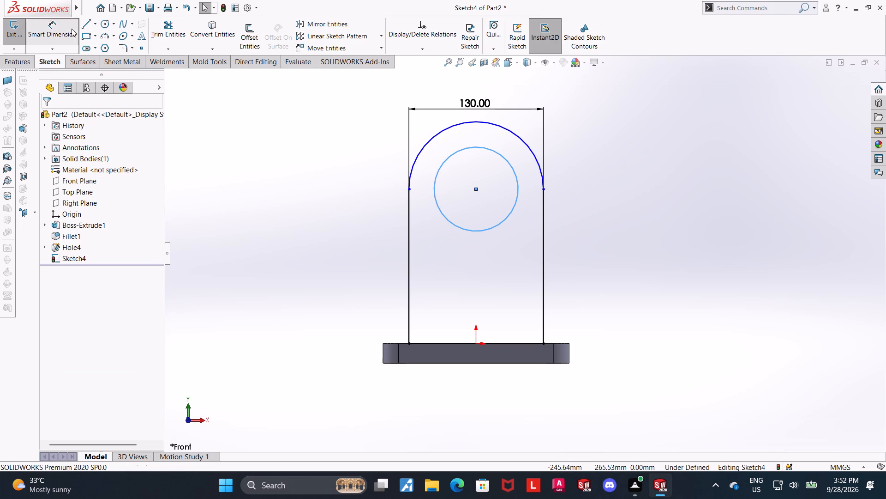
{"action": "left_click", "coordinate": [493, 153]}
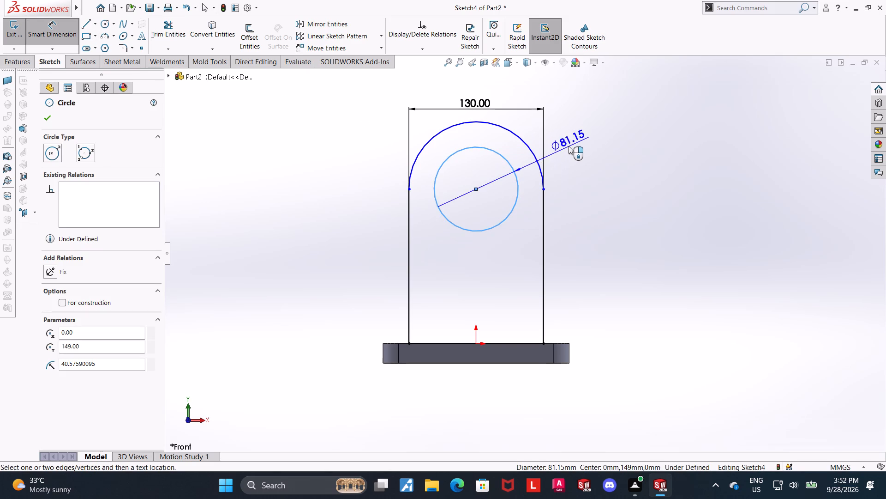
{"action": "left_click", "coordinate": [569, 146]}
{"action": "type", "text": "35"}
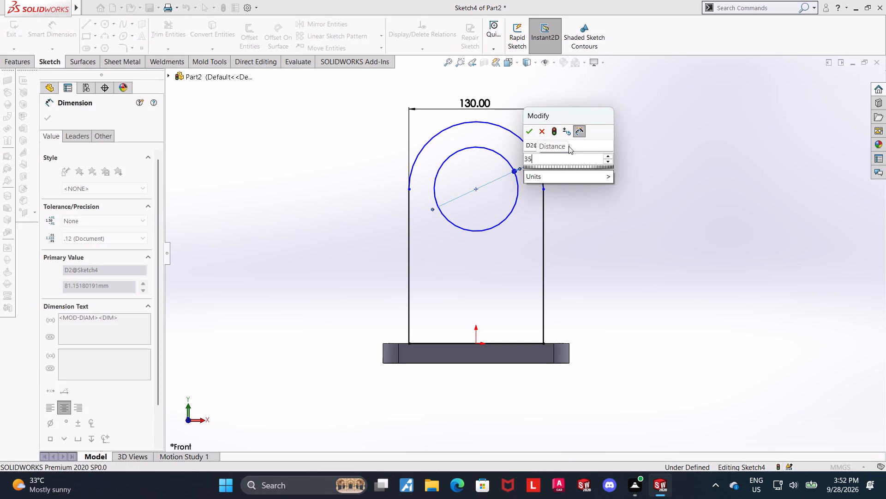
{"action": "key", "text": "BackSpace"}
{"action": "key", "text": "BackSpace"}
{"action": "type", "text": "70"}
{"action": "key", "text": "Return"}
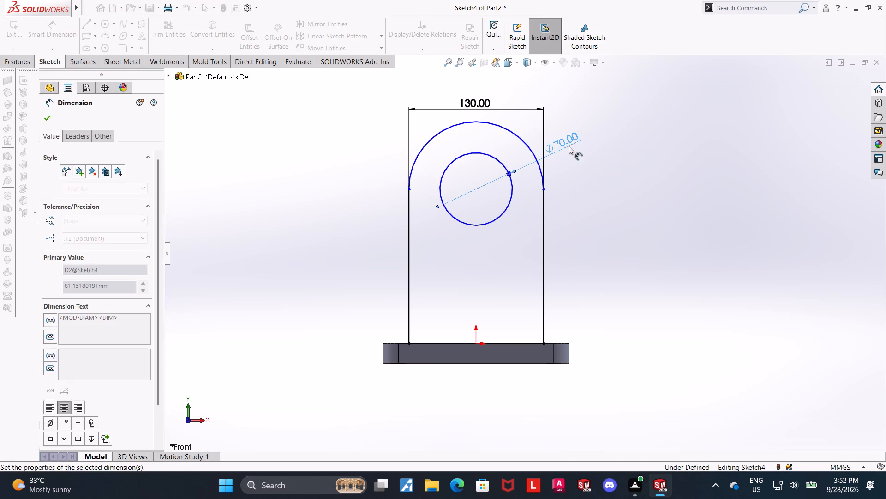
{"action": "key", "text": "Escape"}
Sketch a second circle about 119 mm in diameter directly below the first, centred about 72 mm above the profile's bottom line.
{"action": "left_click", "coordinate": [108, 26]}
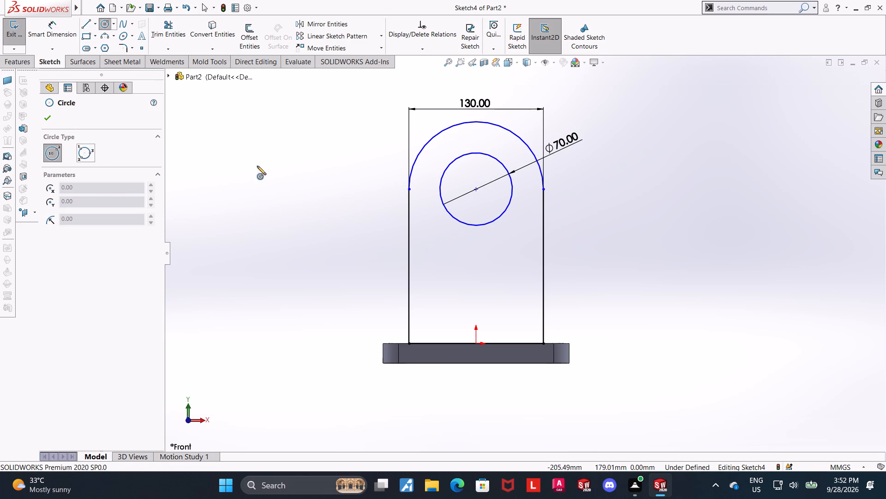
{"action": "left_click", "coordinate": [477, 268]}
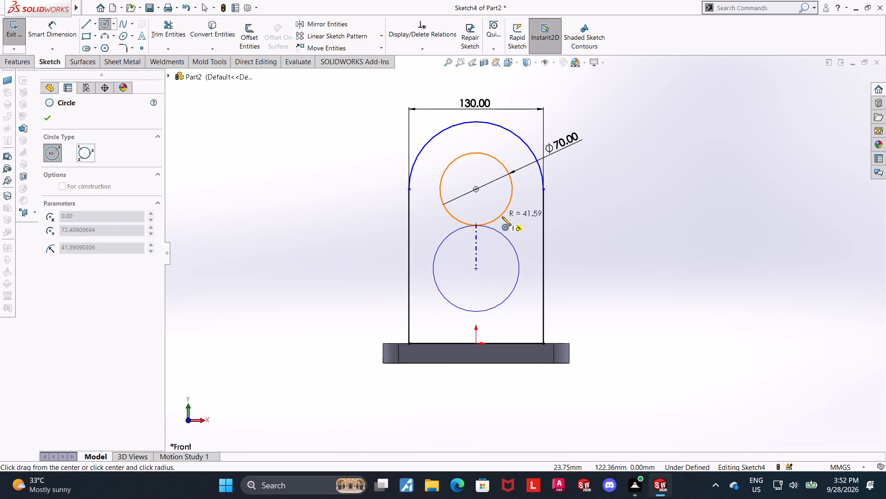
{"action": "left_click", "coordinate": [510, 217]}
{"action": "key", "text": "Escape"}
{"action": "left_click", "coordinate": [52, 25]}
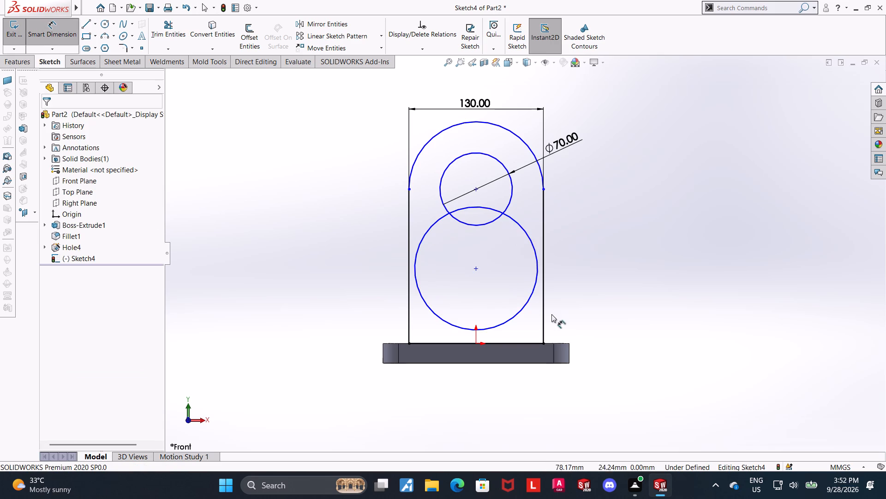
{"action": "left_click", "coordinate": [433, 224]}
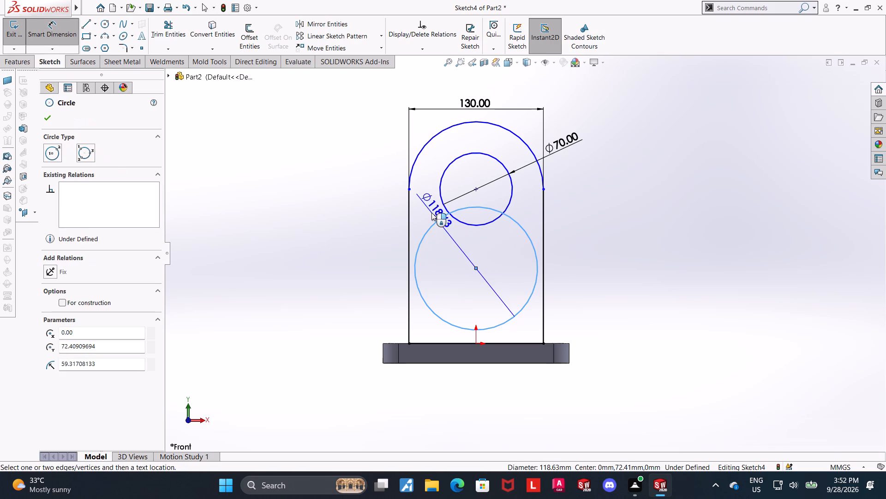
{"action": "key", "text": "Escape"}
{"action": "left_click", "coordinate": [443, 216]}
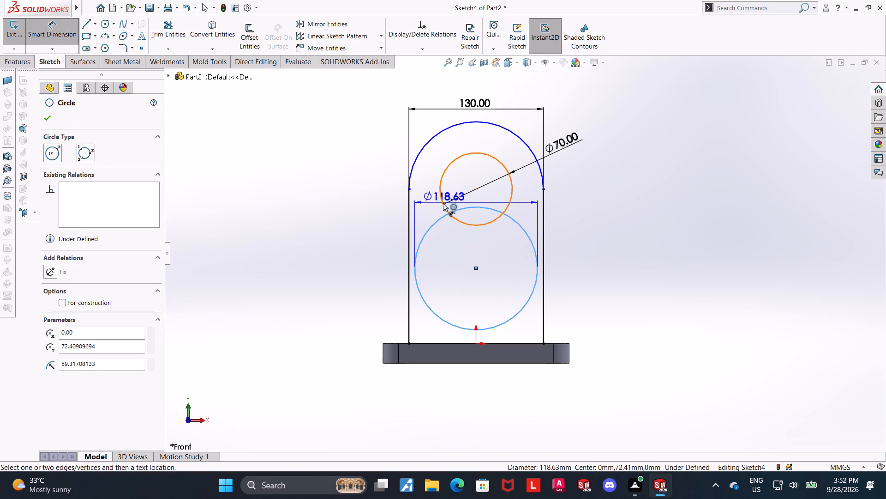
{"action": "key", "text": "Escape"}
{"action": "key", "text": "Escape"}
Add an Equal relation between the lower circle and the 70 mm circle.
{"action": "left_click", "coordinate": [438, 220]}
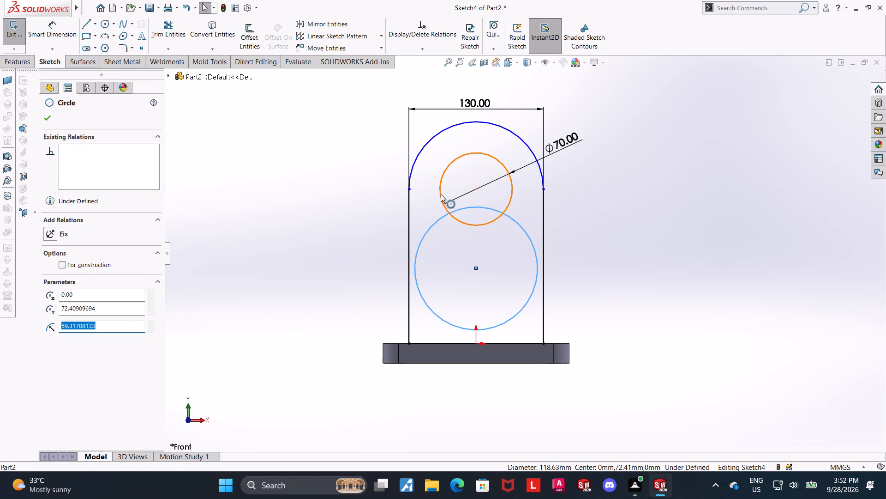
{"action": "left_click", "coordinate": [441, 194], "text": "ctrl"}
{"action": "left_click", "coordinate": [56, 321]}
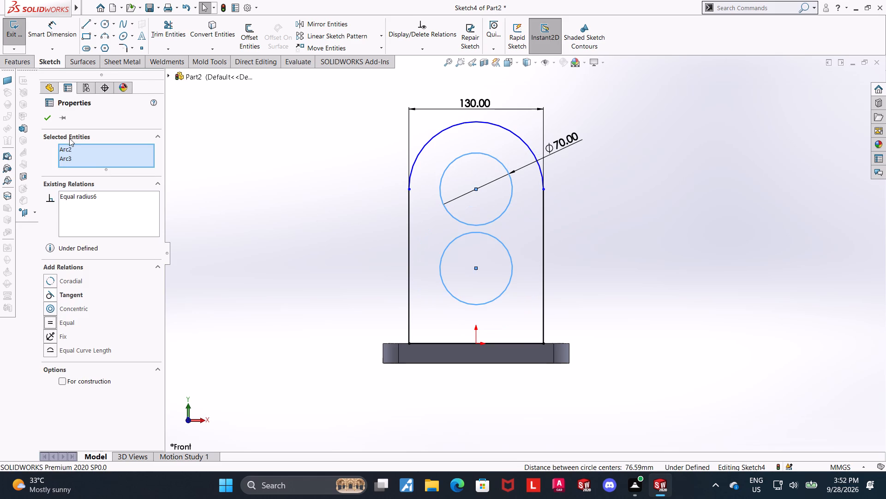
{"action": "left_click", "coordinate": [42, 116]}
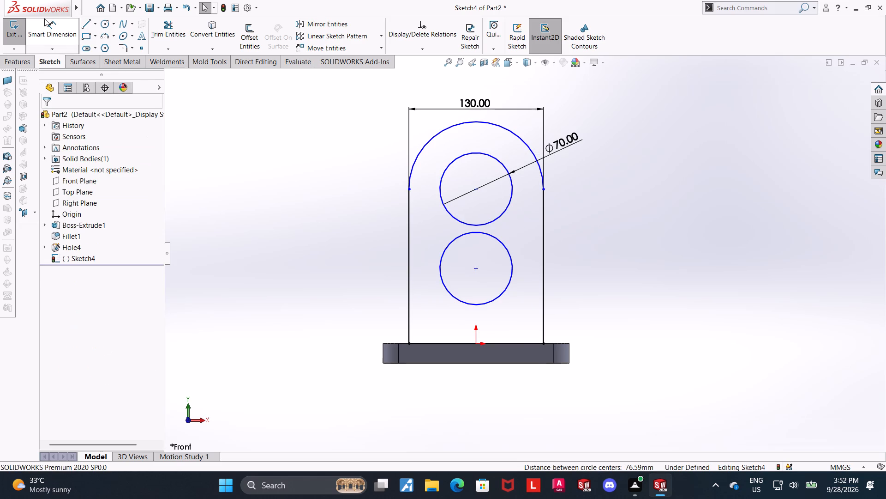
Dimension the lower circle's centre 89 mm above the profile's bottom line.
{"action": "left_click", "coordinate": [46, 27]}
{"action": "left_click", "coordinate": [476, 270]}
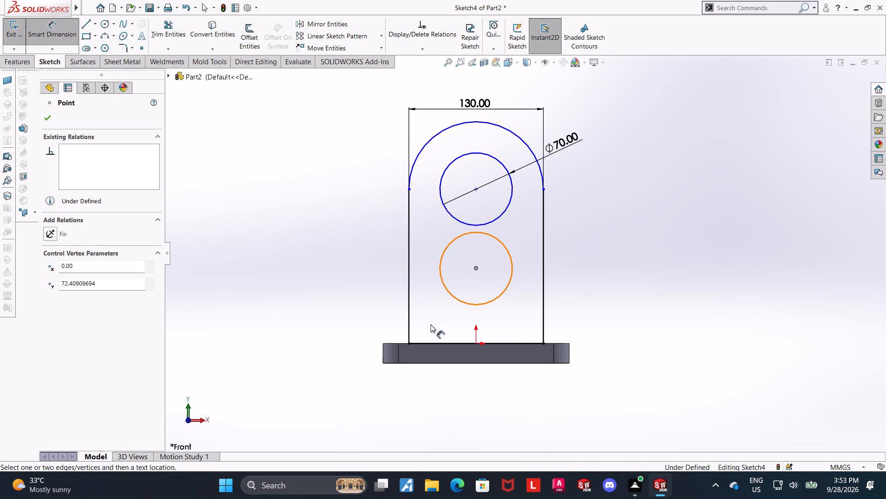
{"action": "left_click", "coordinate": [435, 343]}
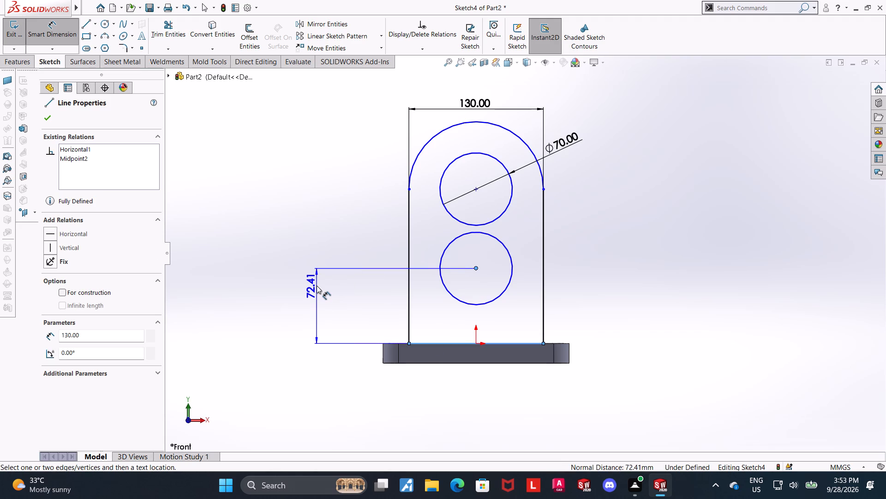
{"action": "left_click", "coordinate": [317, 286]}
{"action": "type", "text": "89"}
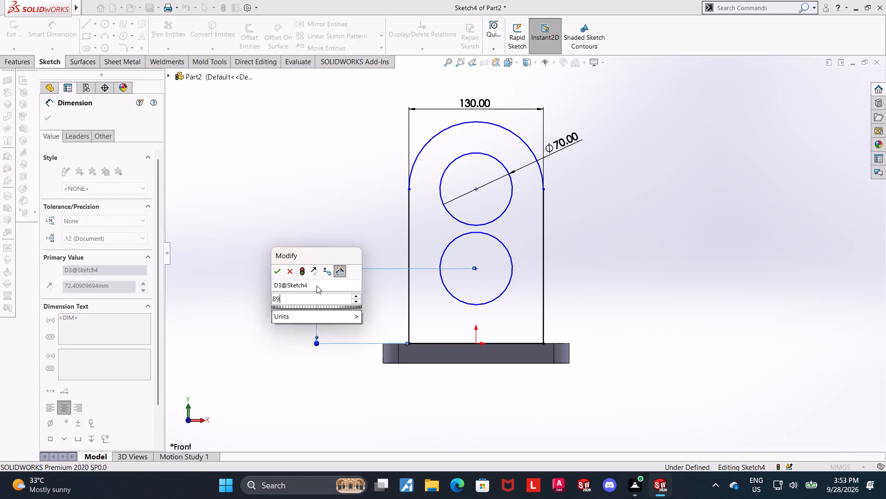
{"action": "key", "text": "Return"}
{"action": "key", "text": "Escape"}
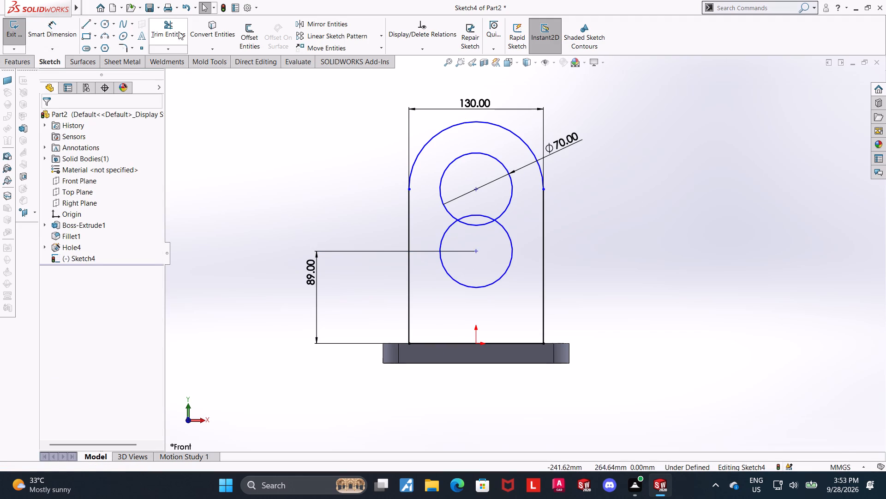
Trim away the overlapping inner arcs where the two 70 mm circles cross, leaving a figure-eight outline.
{"action": "left_click", "coordinate": [178, 30]}
{"action": "scroll", "coordinate": [499, 290], "scroll_direction": "down", "scroll_amount": 3}
{"action": "left_click_drag", "start_coordinate": [479, 200], "coordinate": [464, 157]}
{"action": "left_click_drag", "start_coordinate": [464, 160], "coordinate": [465, 135]}
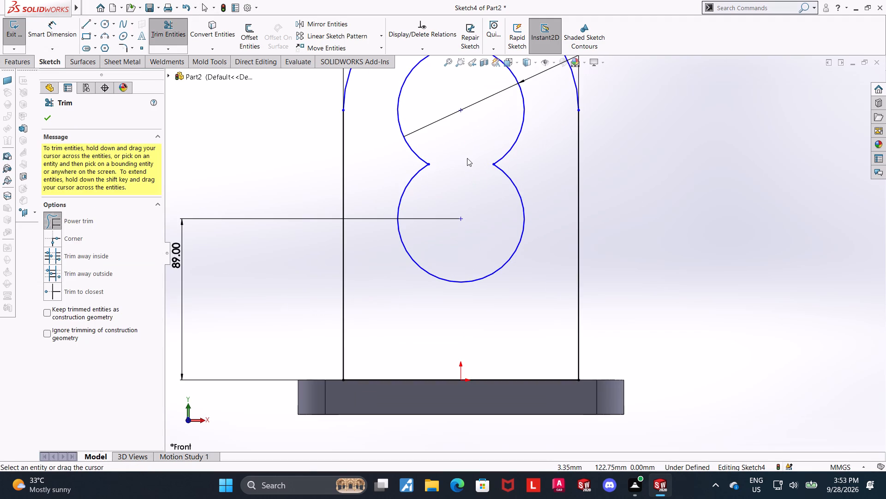
{"action": "key", "text": "Escape"}
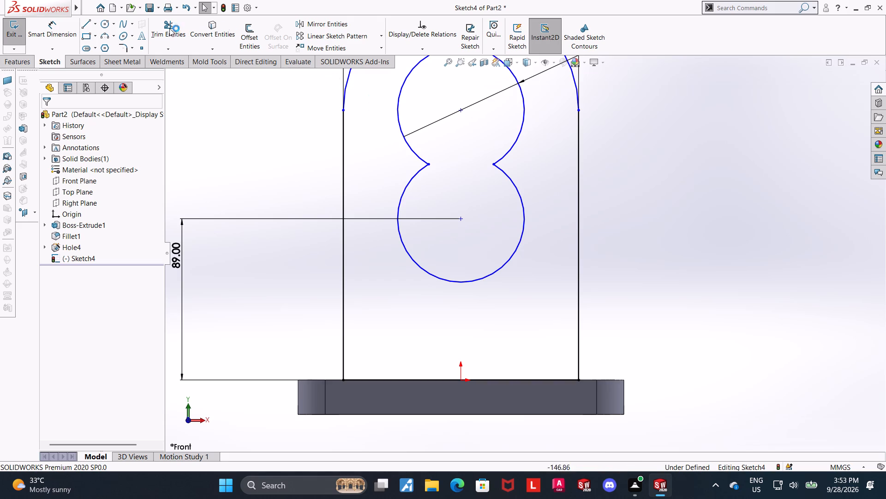
Sketch a vertical line about 5.6 mm long across the left notch, joining the upper and lower arcs.
{"action": "scroll", "coordinate": [382, 162], "scroll_direction": "down", "scroll_amount": 3}
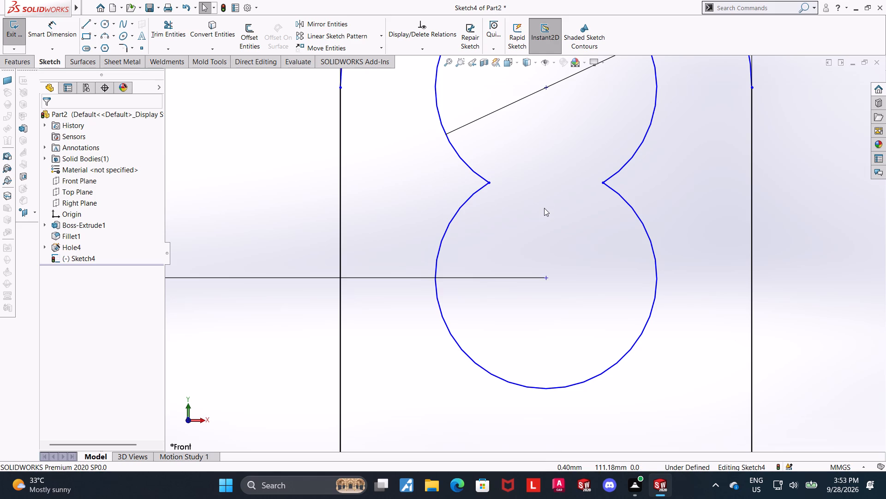
{"action": "scroll", "coordinate": [519, 161], "scroll_direction": "up", "scroll_amount": 5}
{"action": "scroll", "coordinate": [551, 177], "scroll_direction": "down", "scroll_amount": 4}
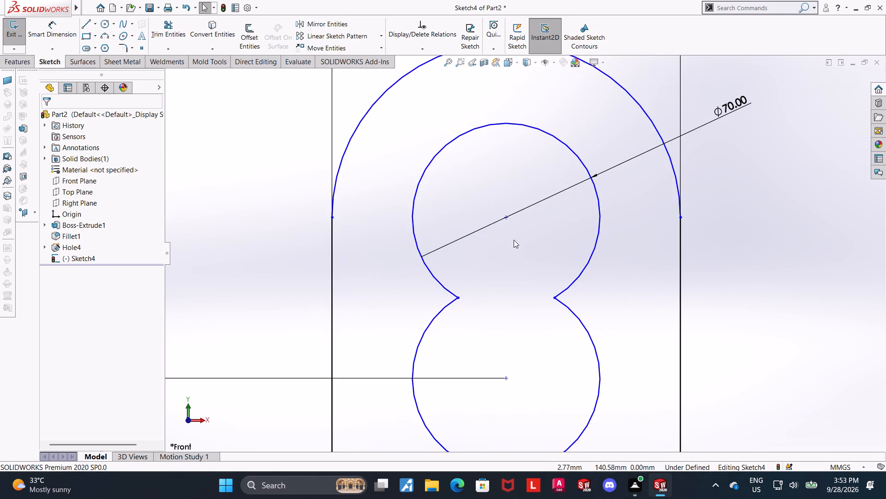
{"action": "scroll", "coordinate": [533, 288], "scroll_direction": "down", "scroll_amount": 2}
{"action": "left_click", "coordinate": [89, 25]}
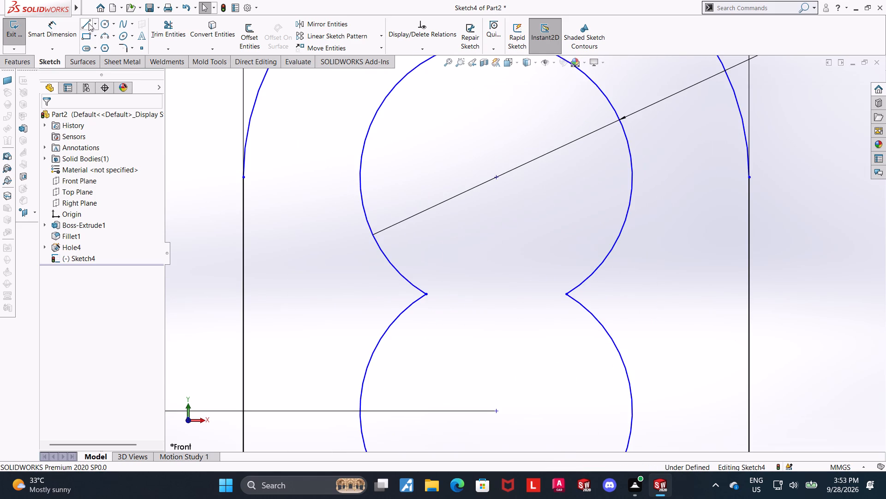
{"action": "left_click", "coordinate": [87, 22]}
{"action": "left_click", "coordinate": [410, 284]}
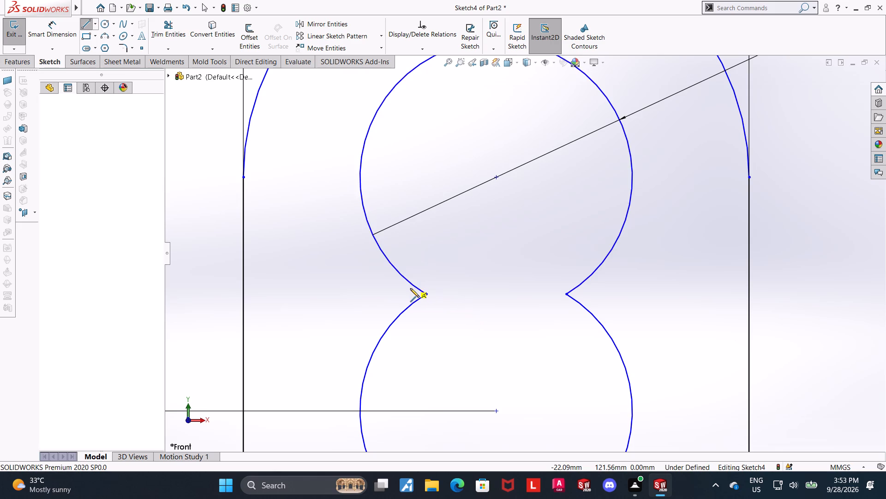
{"action": "left_click", "coordinate": [409, 304]}
{"action": "key", "text": "Escape"}
{"action": "key", "text": "Escape"}
{"action": "key", "text": "Escape"}
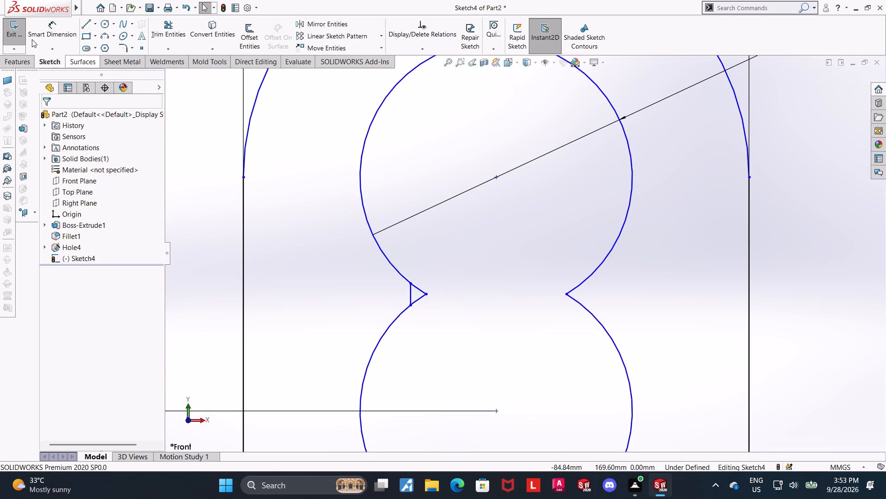
Sketch a vertical line about 4.3 mm long across the right notch, joining the upper and lower arcs.
{"action": "left_click", "coordinate": [82, 26]}
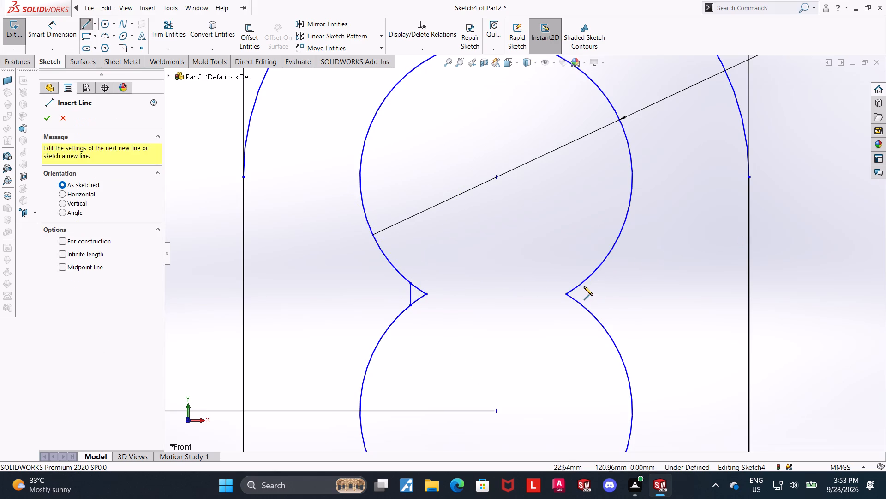
{"action": "left_click", "coordinate": [578, 285]}
{"action": "left_click", "coordinate": [579, 303]}
{"action": "key", "text": "Escape"}
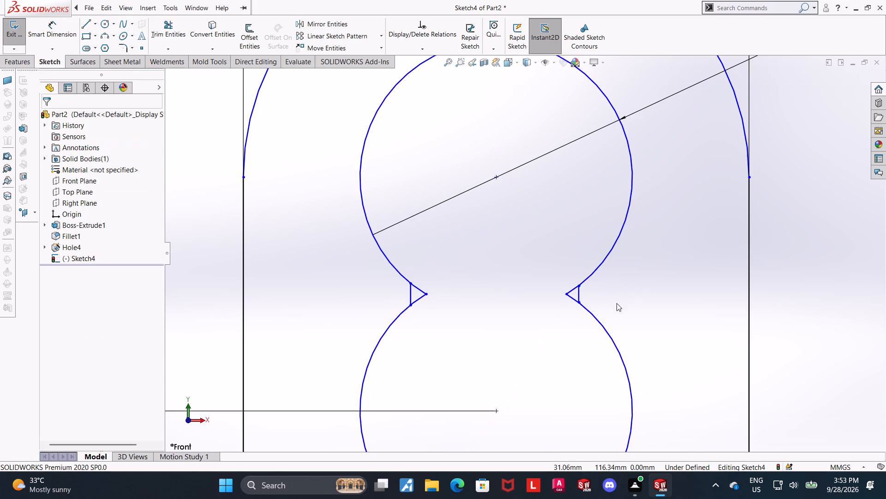
{"action": "key", "text": "Escape"}
{"action": "key", "text": "Escape"}
Dimension the horizontal distance between the two short vertical lines as 48 mm.
{"action": "left_click", "coordinate": [69, 24]}
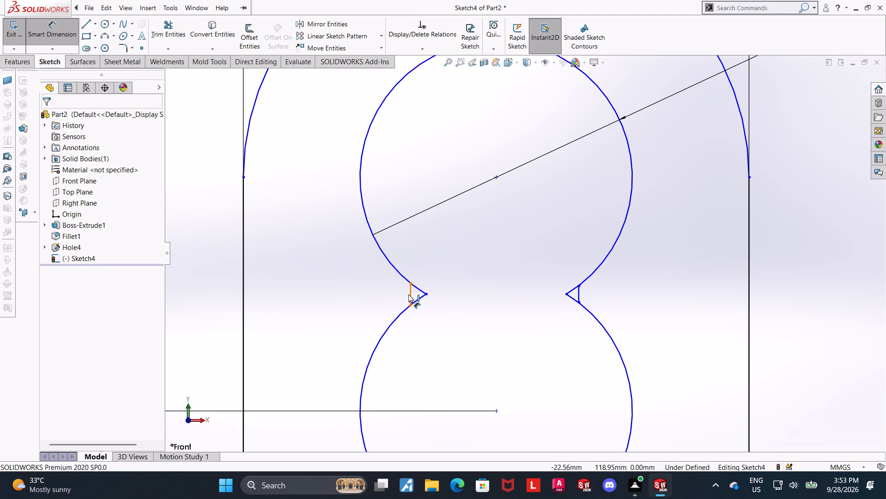
{"action": "left_click", "coordinate": [408, 294]}
{"action": "left_click", "coordinate": [581, 297]}
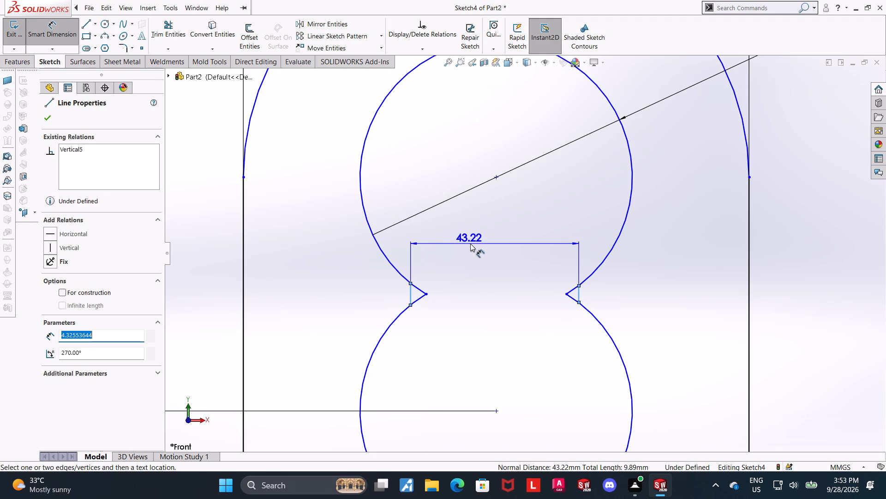
{"action": "left_click", "coordinate": [473, 244]}
{"action": "type", "text": "48"}
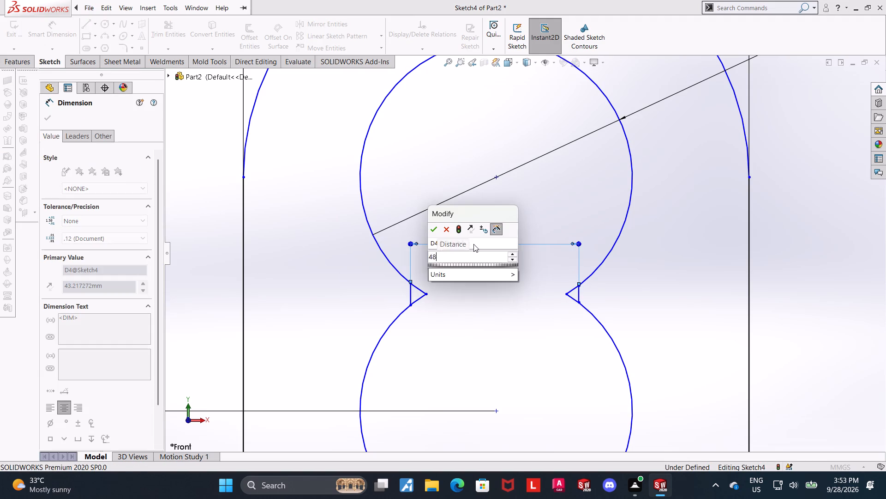
{"action": "key", "text": "Return"}
{"action": "key", "text": "Escape"}
{"action": "key", "text": "Escape"}
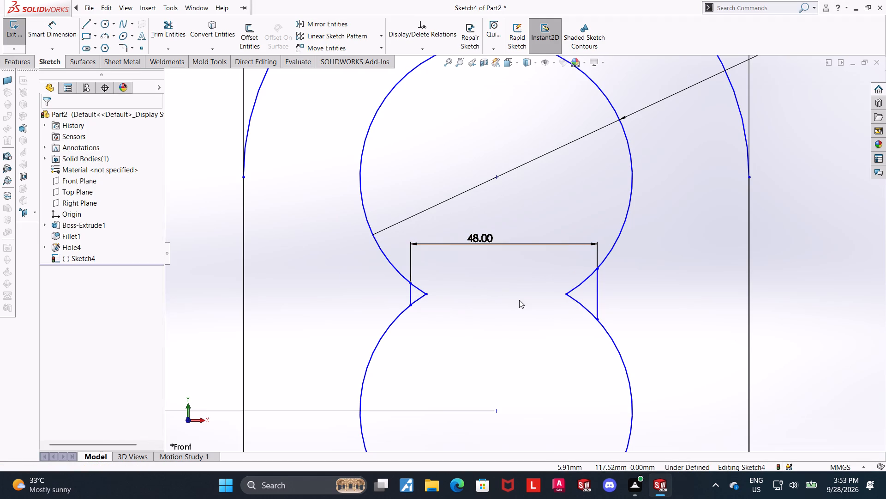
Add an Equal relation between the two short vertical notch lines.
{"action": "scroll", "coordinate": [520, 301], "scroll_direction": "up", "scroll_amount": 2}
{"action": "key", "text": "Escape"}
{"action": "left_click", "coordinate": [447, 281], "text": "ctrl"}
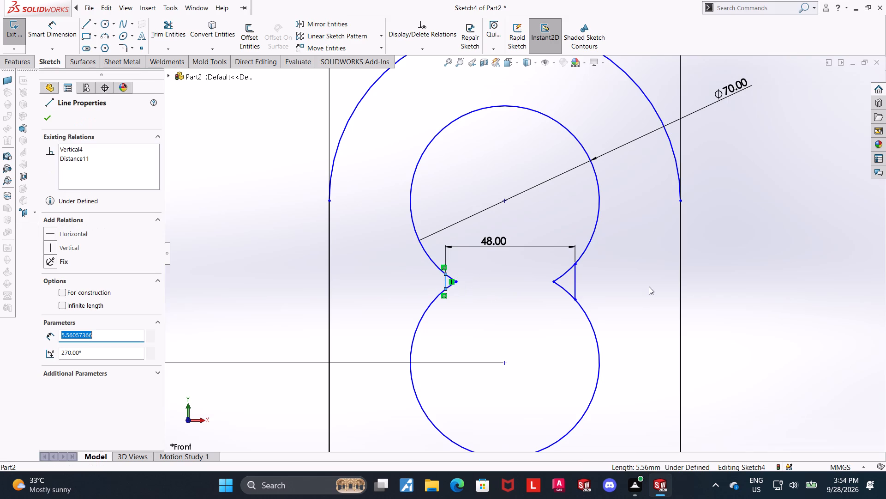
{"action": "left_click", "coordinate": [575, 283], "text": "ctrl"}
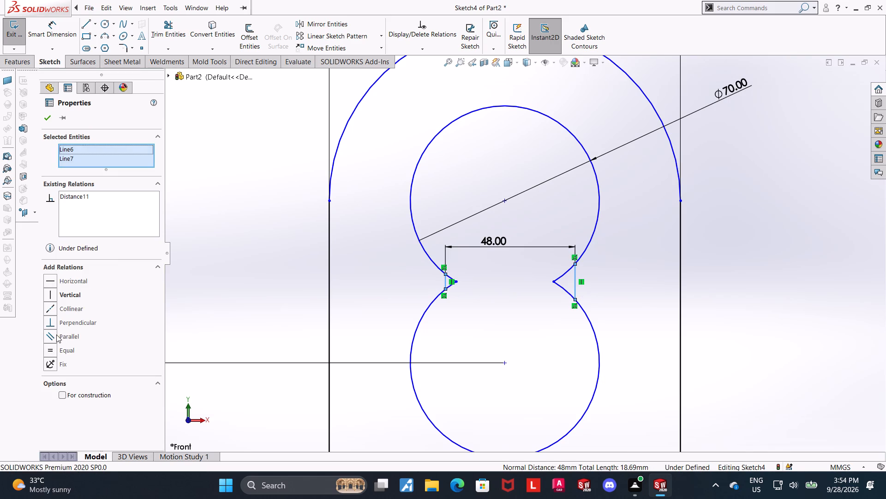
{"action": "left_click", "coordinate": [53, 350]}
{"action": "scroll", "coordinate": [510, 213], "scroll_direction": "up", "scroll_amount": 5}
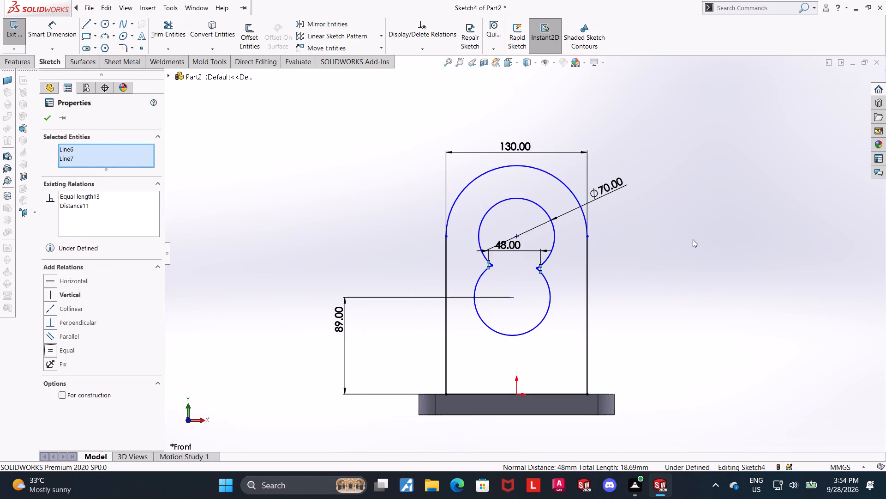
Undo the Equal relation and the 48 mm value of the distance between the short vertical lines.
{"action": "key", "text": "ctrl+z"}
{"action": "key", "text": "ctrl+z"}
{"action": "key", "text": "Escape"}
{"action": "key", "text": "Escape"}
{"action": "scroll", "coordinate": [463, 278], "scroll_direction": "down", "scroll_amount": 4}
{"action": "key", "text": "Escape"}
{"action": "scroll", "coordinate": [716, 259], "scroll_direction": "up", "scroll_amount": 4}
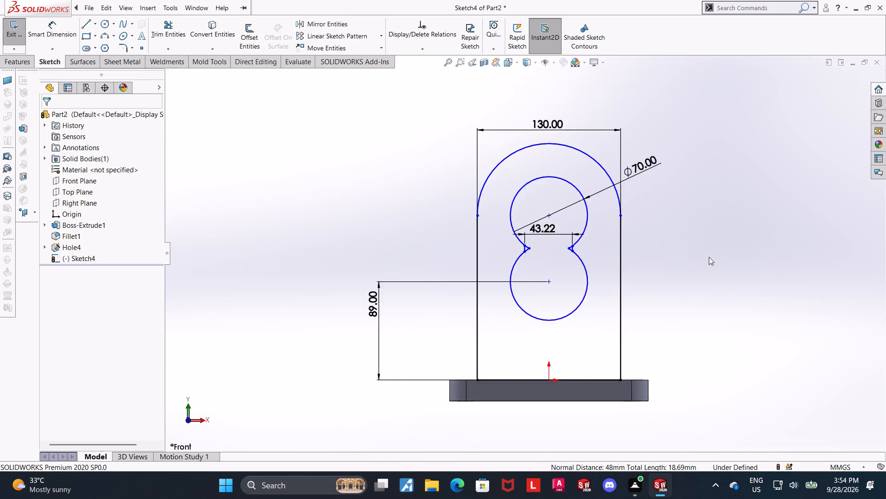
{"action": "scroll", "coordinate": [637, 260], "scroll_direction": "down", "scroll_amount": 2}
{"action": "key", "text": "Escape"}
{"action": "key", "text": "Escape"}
Set the distance between the two short vertical notch lines to 48 mm.
{"action": "left_click", "coordinate": [40, 25]}
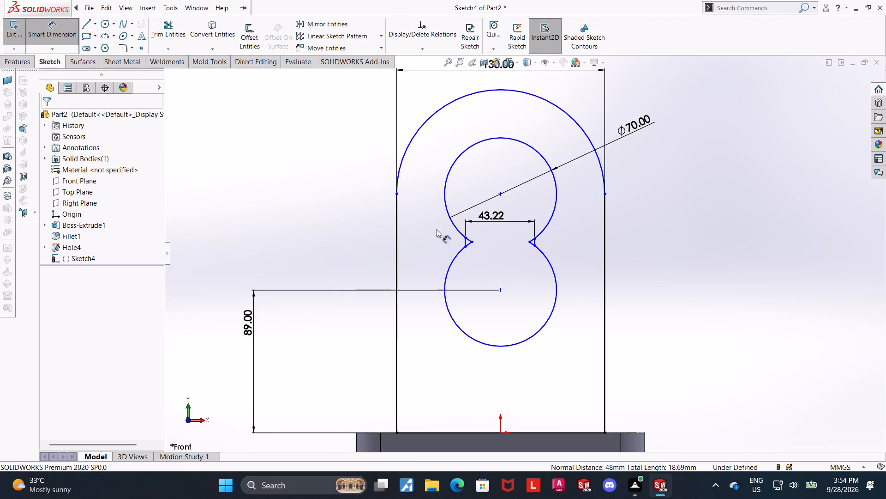
{"action": "scroll", "coordinate": [470, 248], "scroll_direction": "down", "scroll_amount": 2}
{"action": "double_click", "coordinate": [515, 208]}
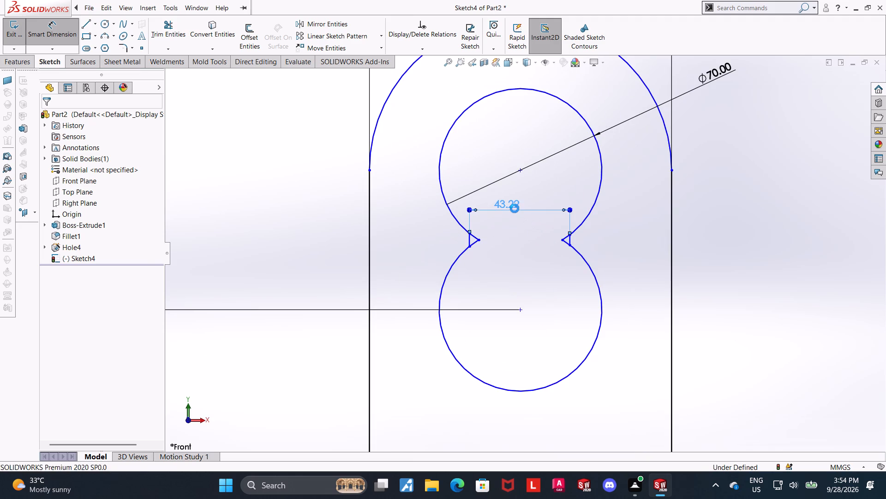
{"action": "type", "text": "48"}
{"action": "key", "text": "Return"}
{"action": "key", "text": "Escape"}
{"action": "key", "text": "Escape"}
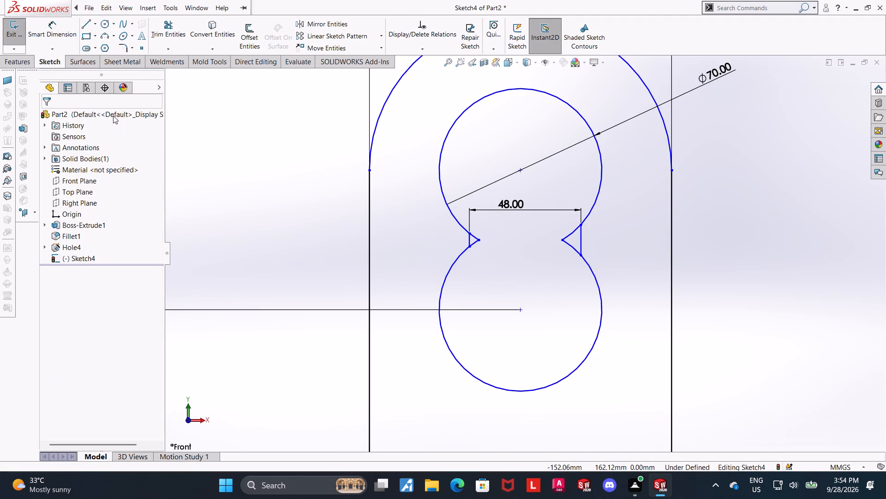
Dimension the left short vertical line 24 mm horizontally from the lower circle's centre.
{"action": "left_click", "coordinate": [66, 26]}
{"action": "scroll", "coordinate": [688, 437], "scroll_direction": "up", "scroll_amount": 3}
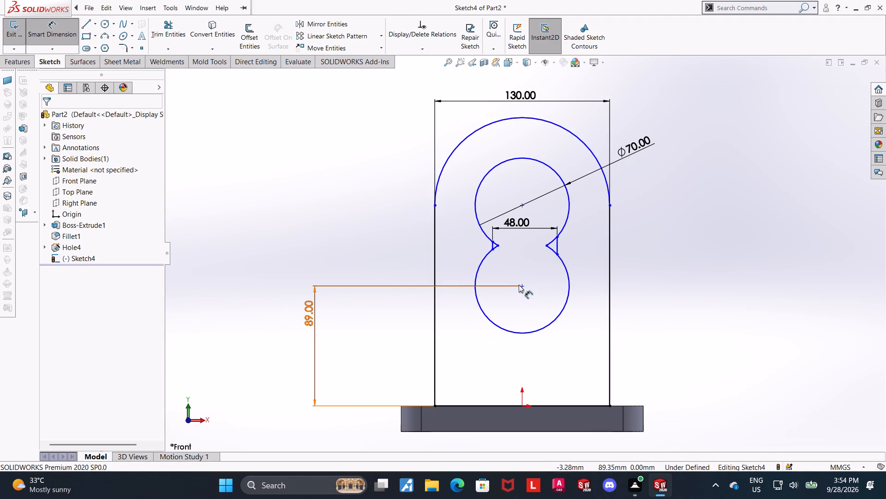
{"action": "left_click", "coordinate": [521, 285]}
{"action": "left_click", "coordinate": [493, 245]}
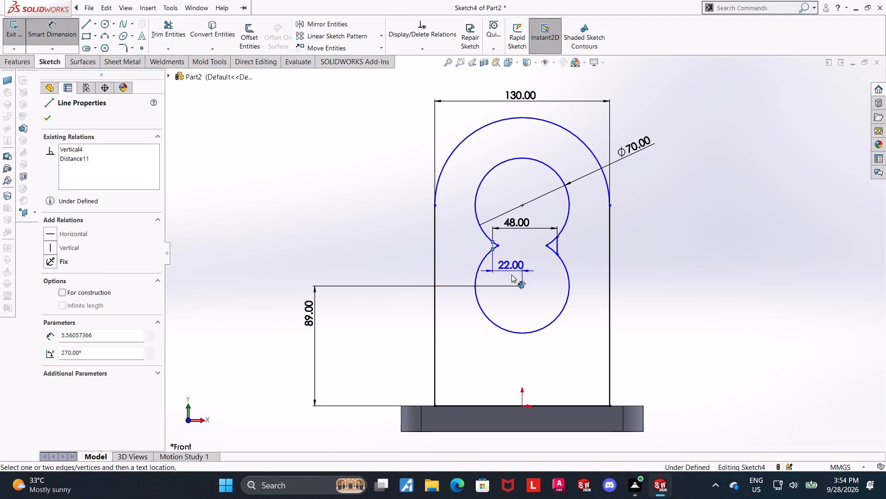
{"action": "left_click", "coordinate": [507, 285]}
{"action": "type", "text": "24"}
{"action": "key", "text": "Return"}
{"action": "key", "text": "Escape"}
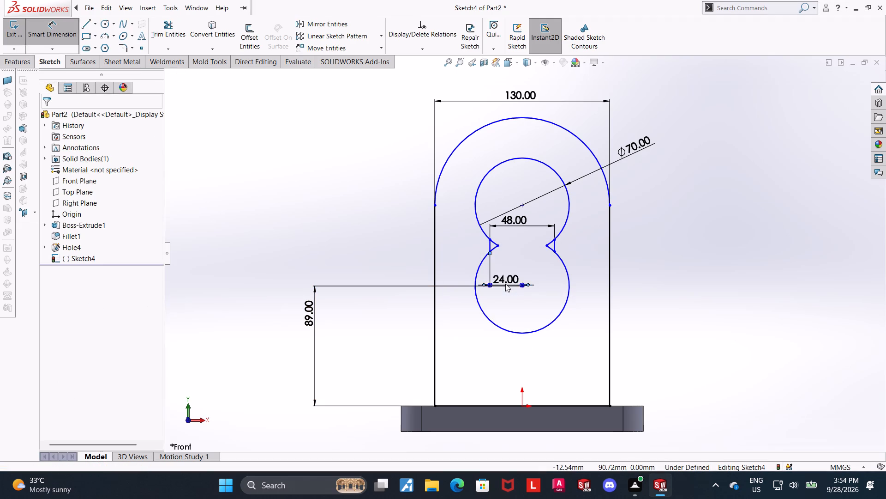
{"action": "key", "text": "Escape"}
Trim the pointed arc ends inside both short vertical lines, leaving a straight-sided neck between the circles.
{"action": "scroll", "coordinate": [509, 216], "scroll_direction": "down", "scroll_amount": 5}
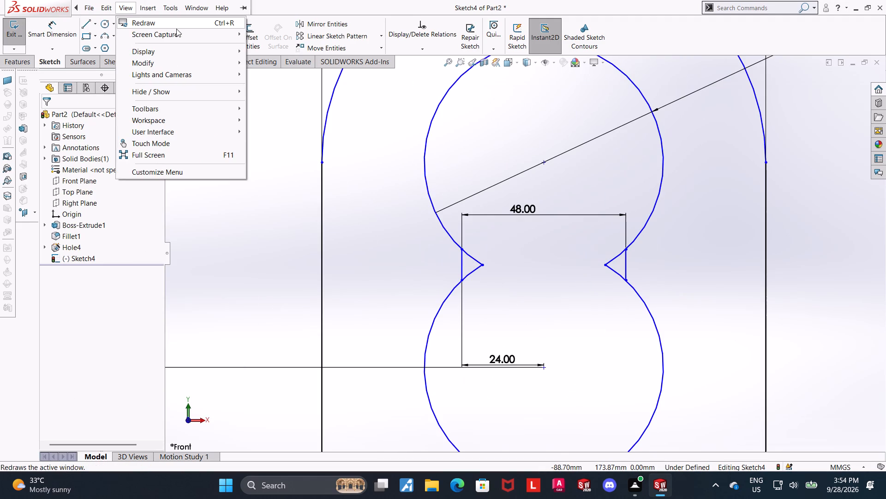
{"action": "left_click", "coordinate": [124, 216]}
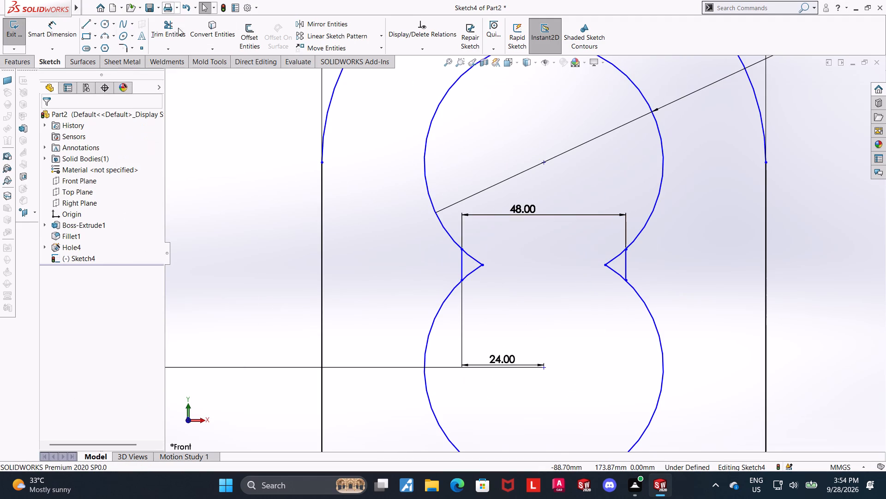
{"action": "left_click", "coordinate": [178, 30]}
{"action": "scroll", "coordinate": [611, 323], "scroll_direction": "down", "scroll_amount": 2}
{"action": "left_click_drag", "start_coordinate": [415, 263], "coordinate": [405, 210]}
{"action": "left_click_drag", "start_coordinate": [600, 266], "coordinate": [605, 249]}
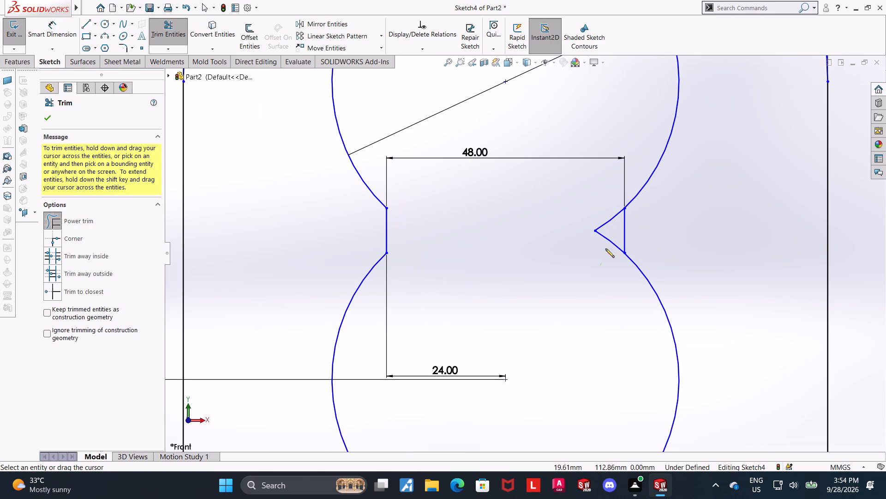
{"action": "left_click_drag", "start_coordinate": [605, 249], "coordinate": [608, 219]}
{"action": "scroll", "coordinate": [592, 263], "scroll_direction": "up", "scroll_amount": 4}
{"action": "key", "text": "Escape"}
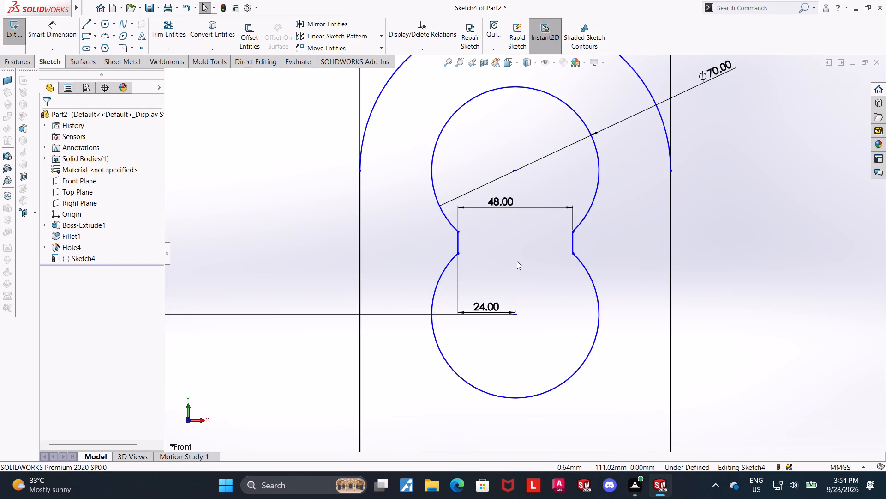
{"action": "scroll", "coordinate": [627, 240], "scroll_direction": "up", "scroll_amount": 2}
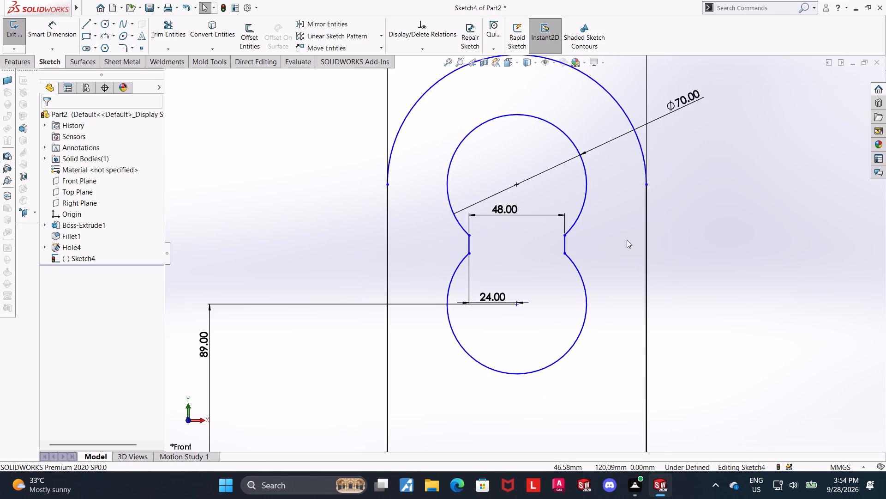
{"action": "key", "text": "Escape"}
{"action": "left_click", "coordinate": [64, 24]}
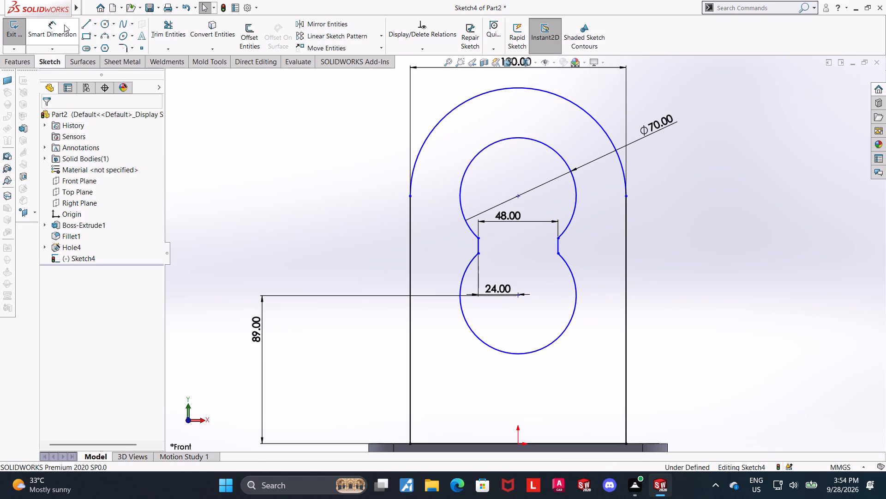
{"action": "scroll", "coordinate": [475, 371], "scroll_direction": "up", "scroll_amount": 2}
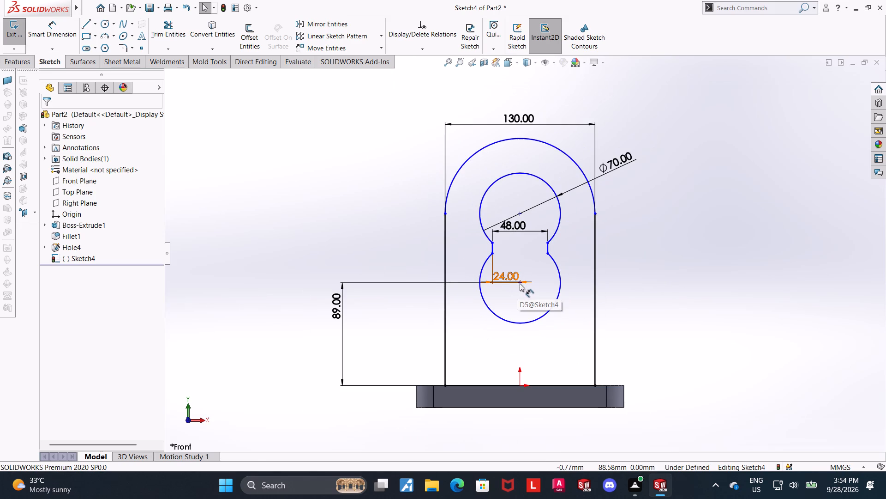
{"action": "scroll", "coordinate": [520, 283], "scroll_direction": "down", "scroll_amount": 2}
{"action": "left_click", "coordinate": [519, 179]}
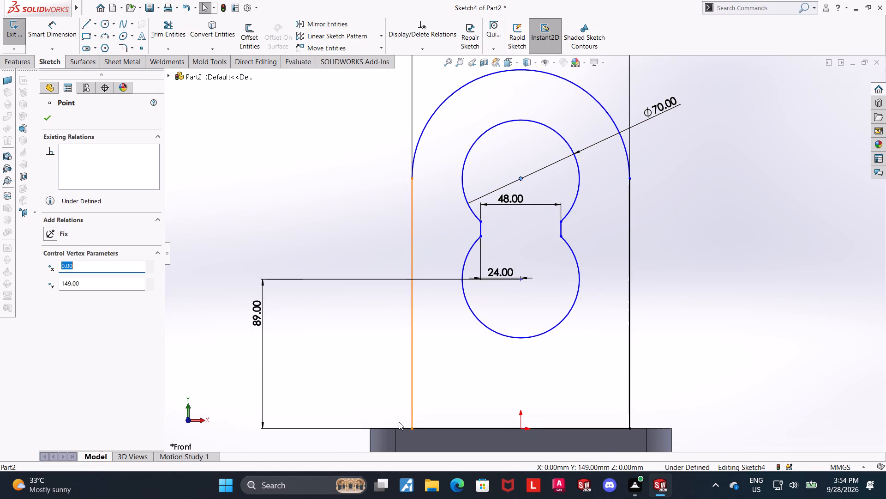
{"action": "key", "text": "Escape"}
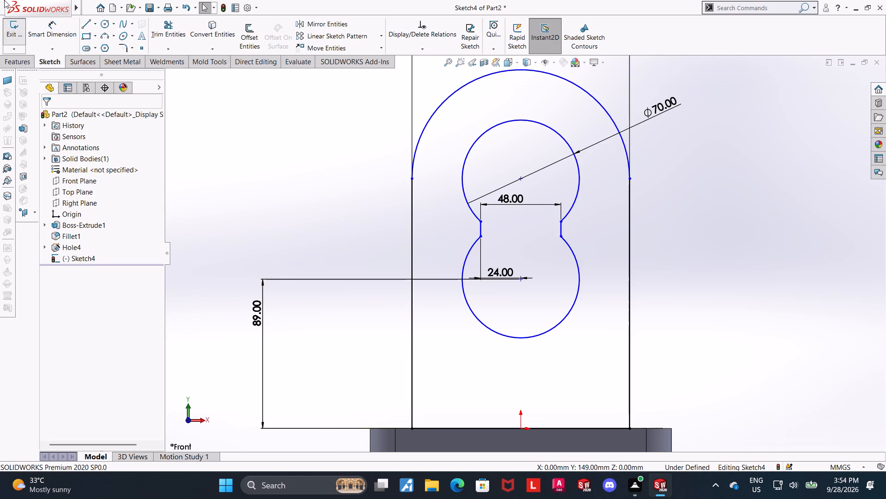
Dimension the vertical distance between the upper and lower circle centres as 60 mm.
{"action": "left_click", "coordinate": [38, 31]}
{"action": "left_click", "coordinate": [520, 279]}
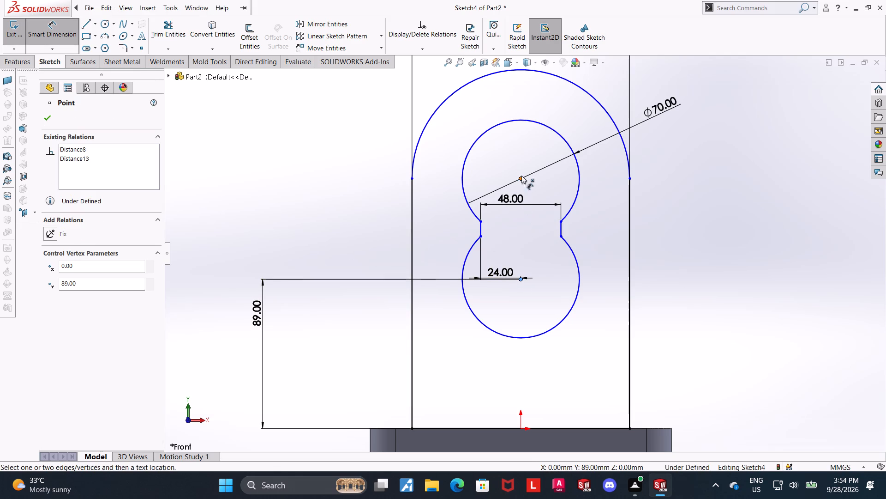
{"action": "left_click", "coordinate": [521, 178]}
{"action": "left_click", "coordinate": [306, 210]}
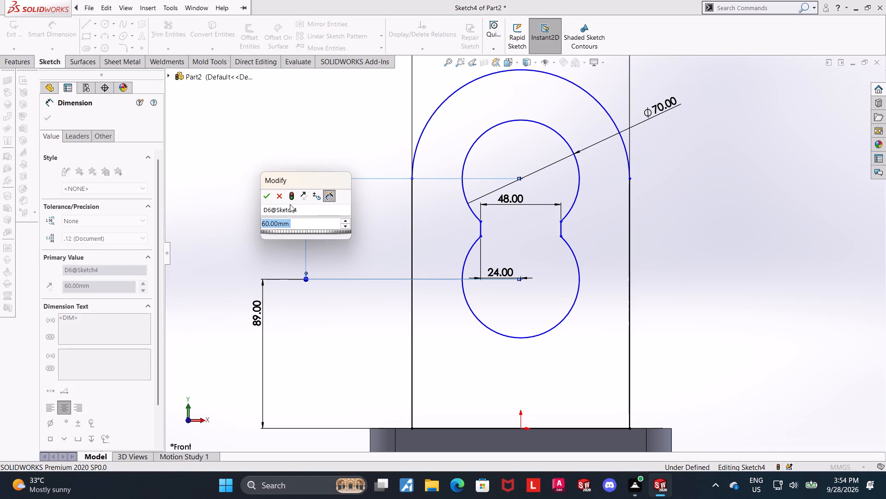
{"action": "left_click", "coordinate": [269, 197]}
{"action": "key", "text": "Escape"}
{"action": "scroll", "coordinate": [690, 220], "scroll_direction": "up", "scroll_amount": 4}
{"action": "scroll", "coordinate": [593, 209], "scroll_direction": "down", "scroll_amount": 1}
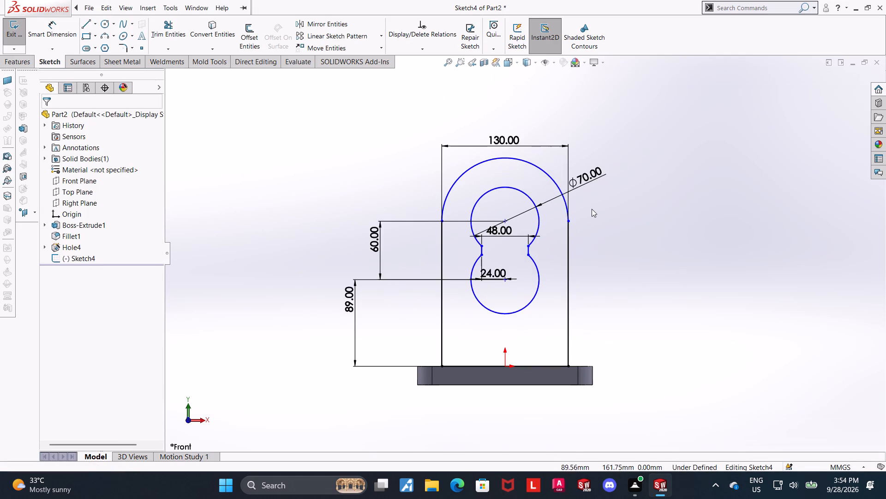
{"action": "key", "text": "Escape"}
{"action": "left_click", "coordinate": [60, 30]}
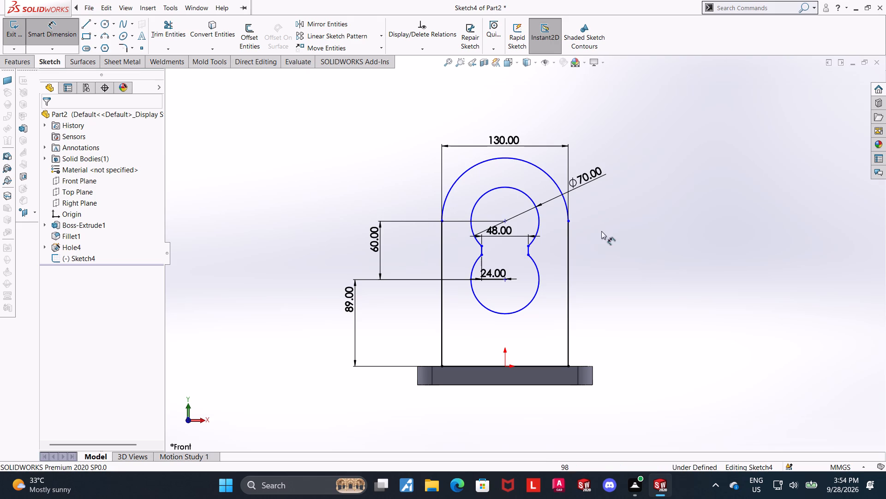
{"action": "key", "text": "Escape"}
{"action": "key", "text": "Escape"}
Add a horizontal relation between the upper circle's centre and the outer arc's right endpoint, and try to include its left endpoint.
{"action": "scroll", "coordinate": [548, 222], "scroll_direction": "down", "scroll_amount": 3}
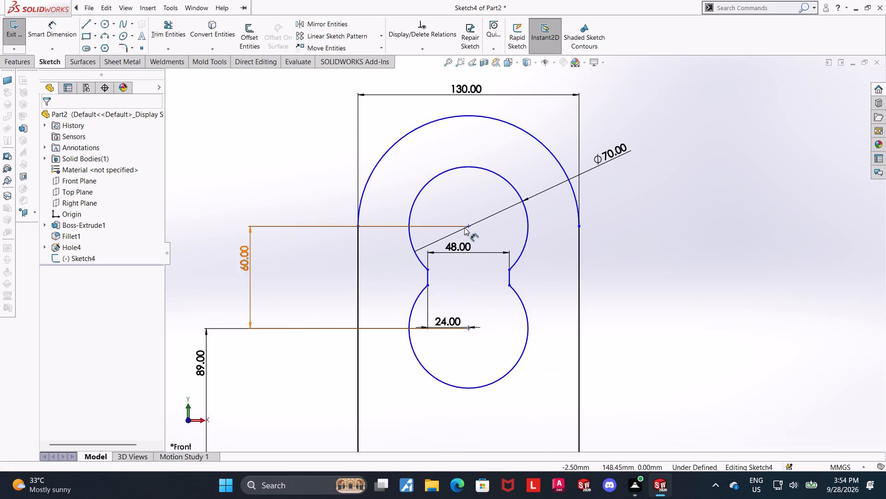
{"action": "left_click", "coordinate": [467, 226]}
{"action": "left_click", "coordinate": [579, 225], "text": "ctrl"}
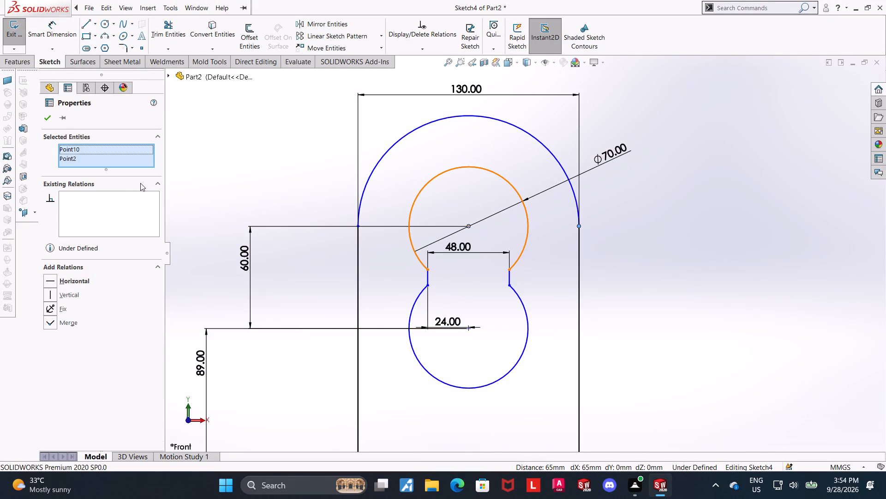
{"action": "left_click", "coordinate": [51, 277]}
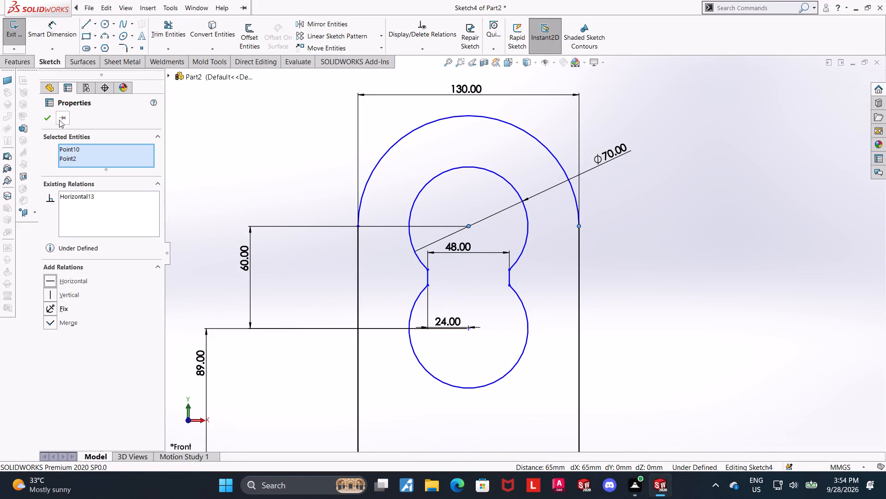
{"action": "left_click", "coordinate": [359, 228], "text": "ctrl"}
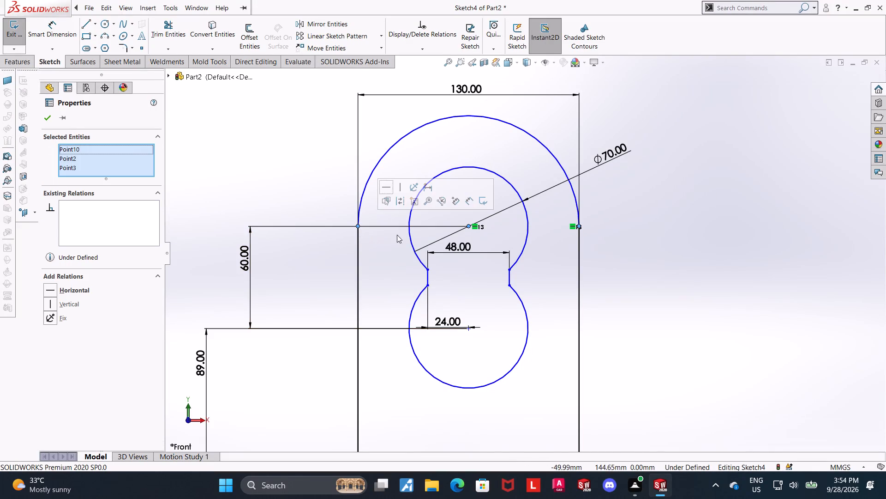
{"action": "left_click", "coordinate": [53, 297]}
{"action": "left_click", "coordinate": [45, 119]}
{"action": "key", "text": "Escape"}
{"action": "key", "text": "Escape"}
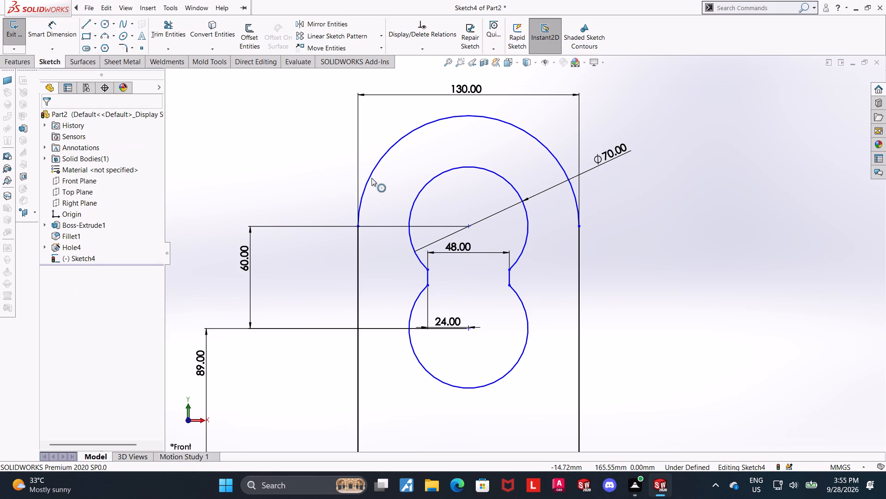
{"action": "key", "text": "Escape"}
Draw a vertical centerline from the origin up through both circle centres to above the outer arc.
{"action": "left_click", "coordinate": [94, 27]}
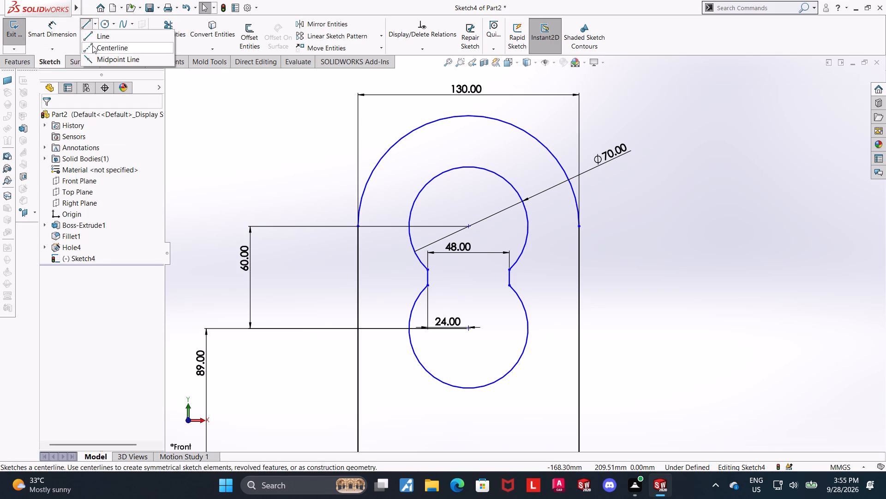
{"action": "left_click", "coordinate": [92, 45]}
{"action": "scroll", "coordinate": [400, 144], "scroll_direction": "up", "scroll_amount": 3}
{"action": "left_click", "coordinate": [493, 386]}
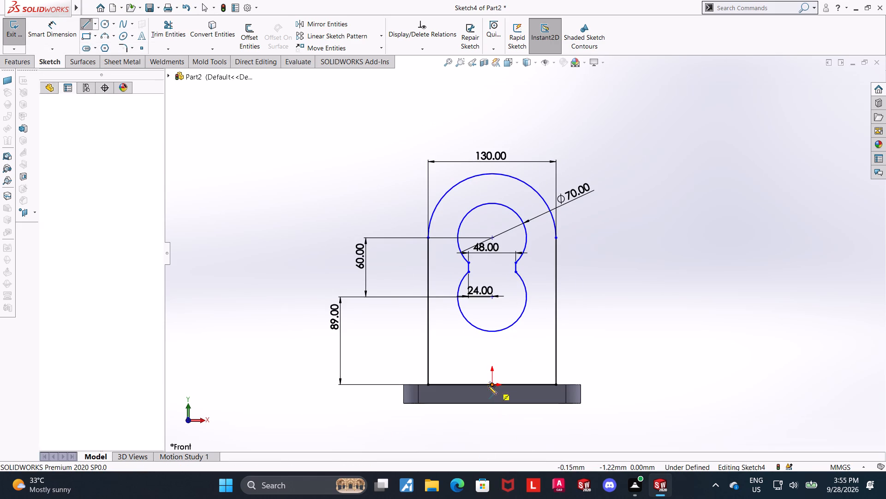
{"action": "left_click", "coordinate": [493, 103]}
{"action": "key", "text": "Escape"}
{"action": "key", "text": "Escape"}
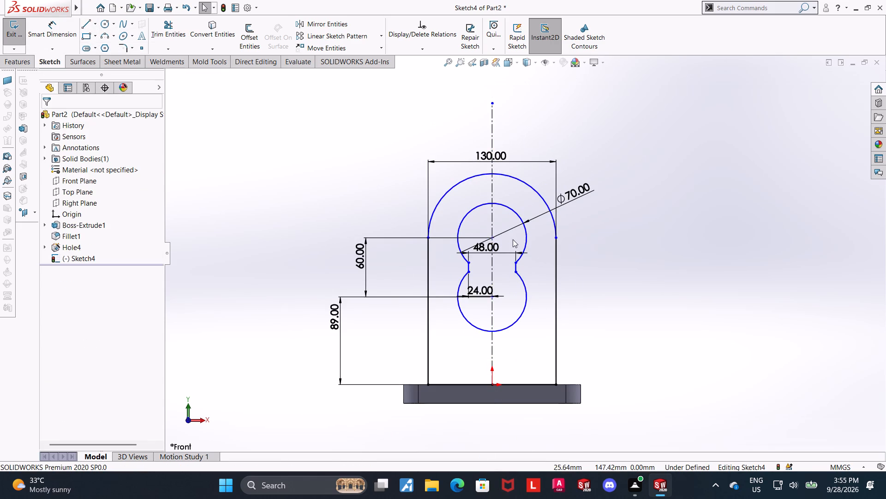
{"action": "key", "text": "Escape"}
Add a vertical relation between the upper circle's centre, the lower circle's centre and the outer arc's top point.
{"action": "scroll", "coordinate": [498, 236], "scroll_direction": "down", "scroll_amount": 3}
{"action": "left_click", "coordinate": [492, 239]}
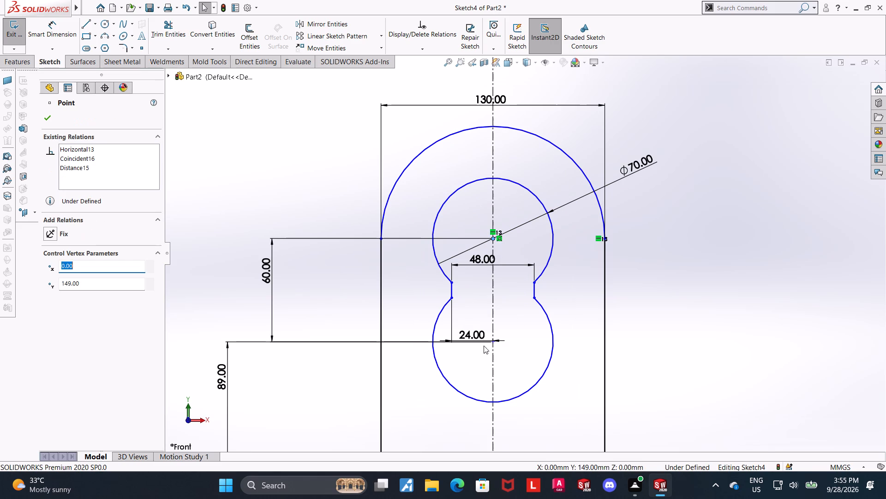
{"action": "left_click", "coordinate": [494, 343], "text": "ctrl"}
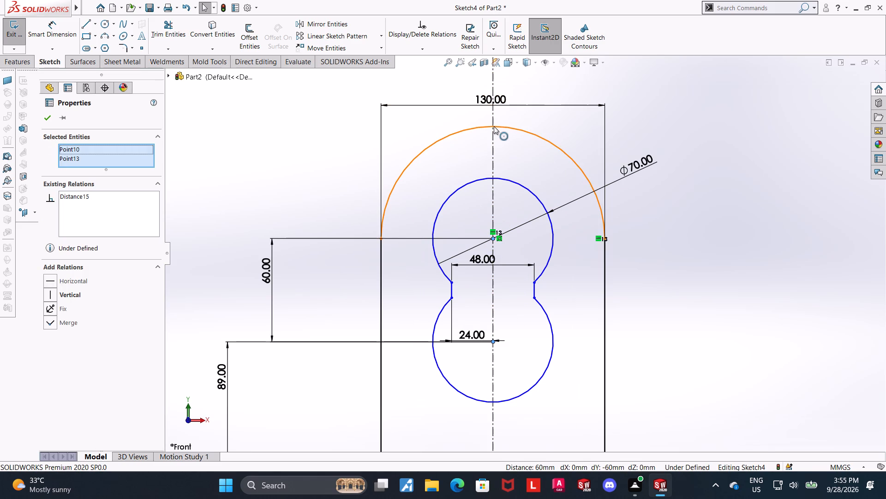
{"action": "left_click", "coordinate": [493, 126], "text": "ctrl"}
{"action": "left_click", "coordinate": [54, 301]}
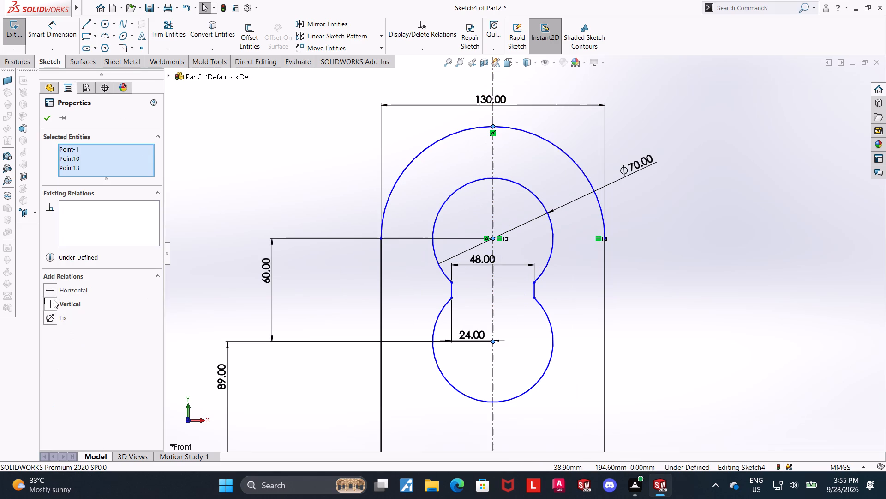
{"action": "key", "text": "Escape"}
{"action": "key", "text": "Escape"}
{"action": "scroll", "coordinate": [688, 235], "scroll_direction": "up", "scroll_amount": 4}
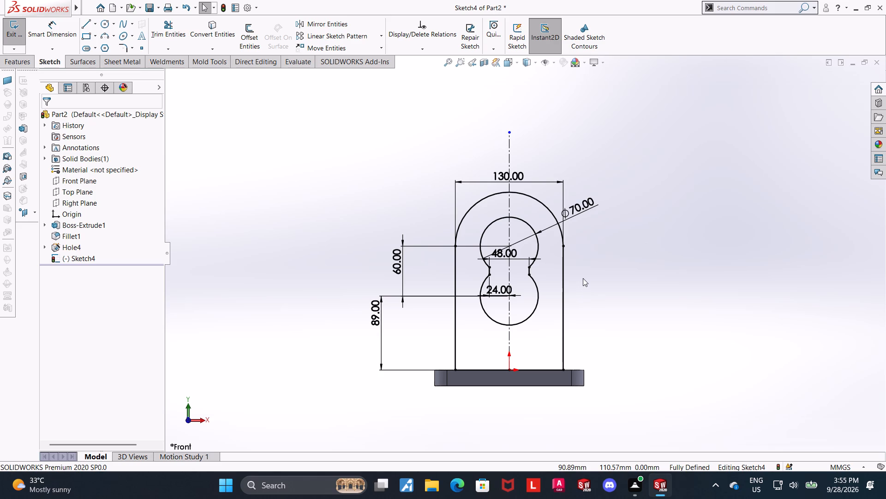
Draw a 130 mm horizontal centerline between the two endpoints of the outer arc.
{"action": "scroll", "coordinate": [561, 228], "scroll_direction": "down", "scroll_amount": 3}
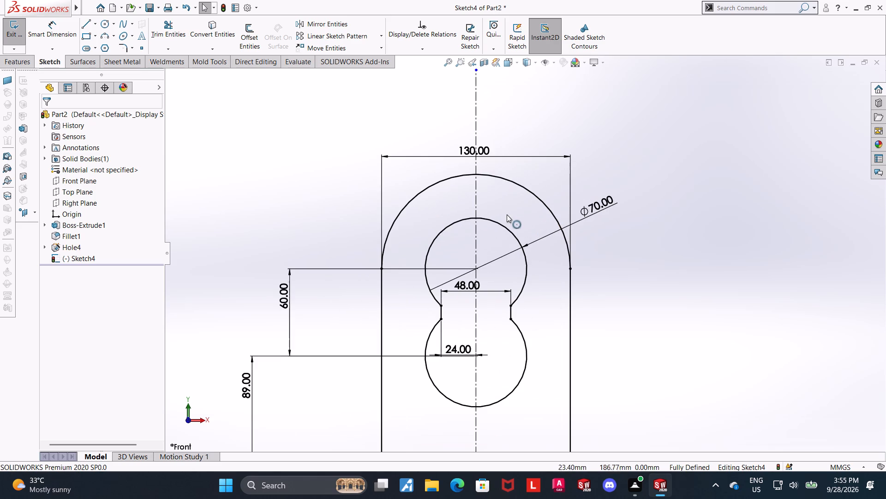
{"action": "left_click", "coordinate": [110, 25]}
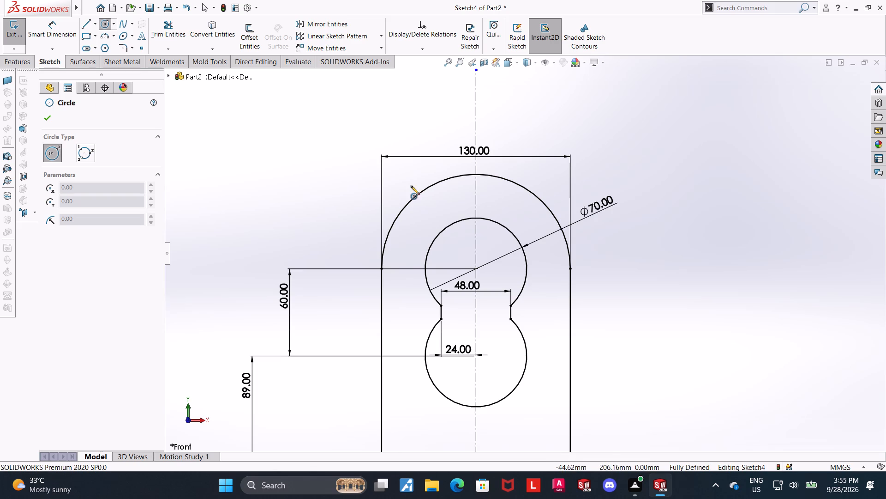
{"action": "key", "text": "Escape"}
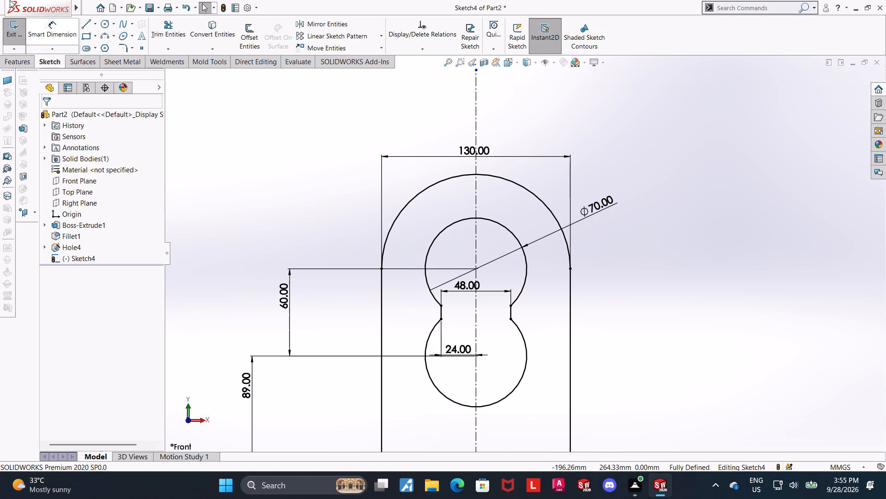
{"action": "left_click", "coordinate": [94, 28]}
{"action": "left_click", "coordinate": [98, 44]}
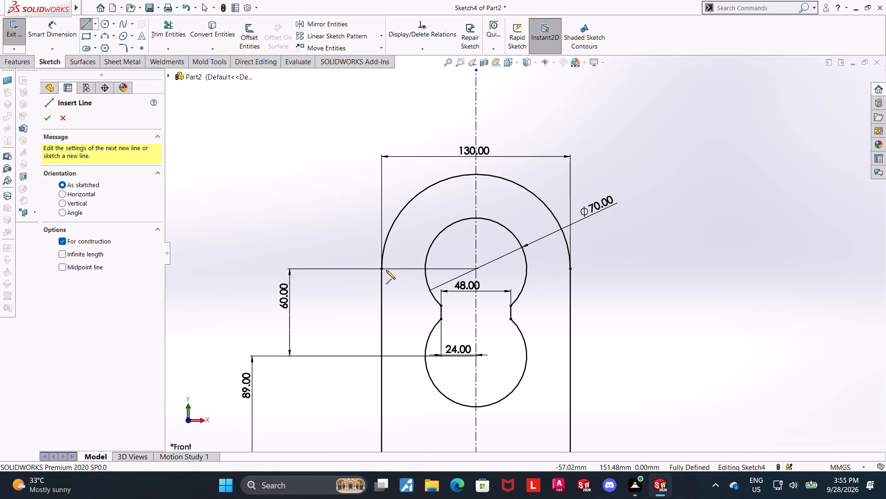
{"action": "left_click", "coordinate": [384, 269]}
{"action": "left_click", "coordinate": [572, 269]}
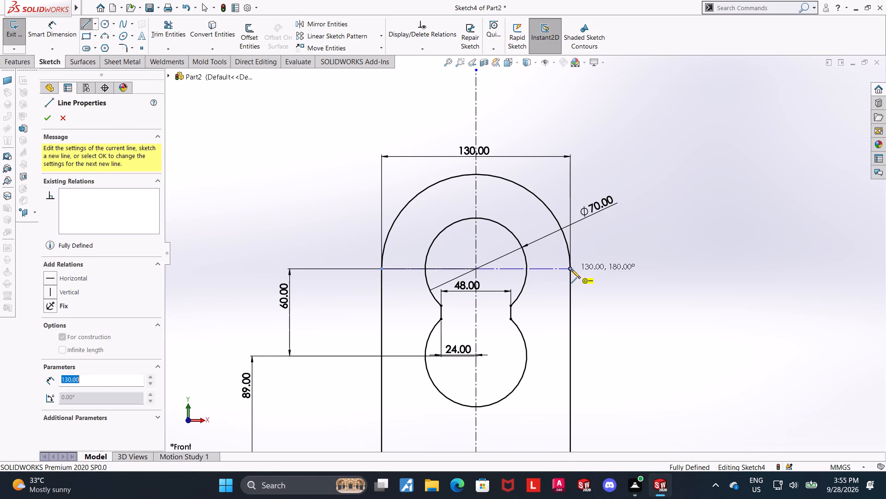
{"action": "key", "text": "Escape"}
{"action": "key", "text": "Escape"}
{"action": "key", "text": "Escape"}
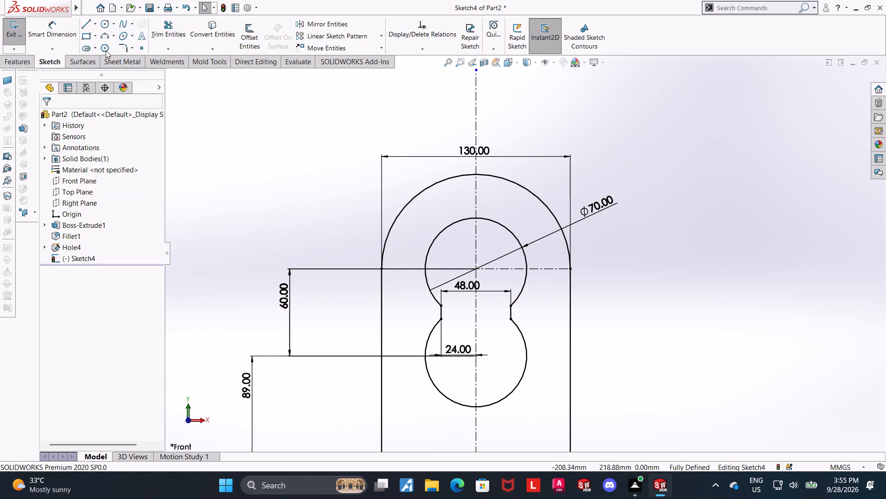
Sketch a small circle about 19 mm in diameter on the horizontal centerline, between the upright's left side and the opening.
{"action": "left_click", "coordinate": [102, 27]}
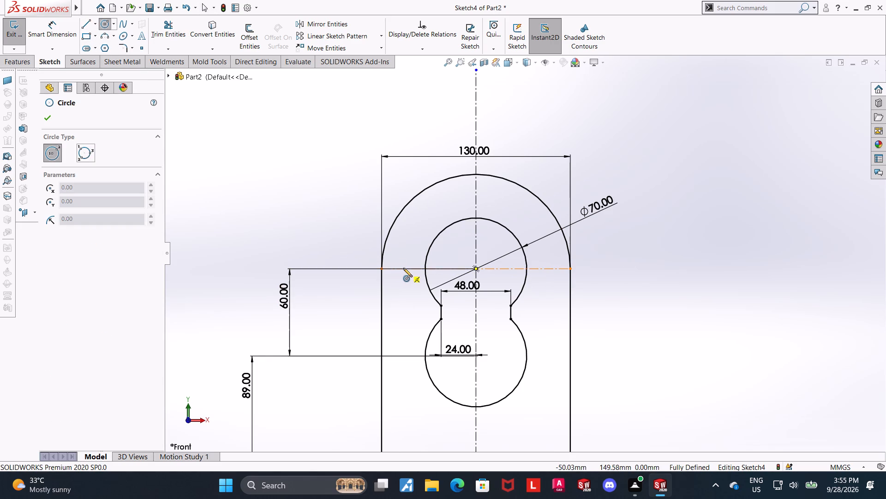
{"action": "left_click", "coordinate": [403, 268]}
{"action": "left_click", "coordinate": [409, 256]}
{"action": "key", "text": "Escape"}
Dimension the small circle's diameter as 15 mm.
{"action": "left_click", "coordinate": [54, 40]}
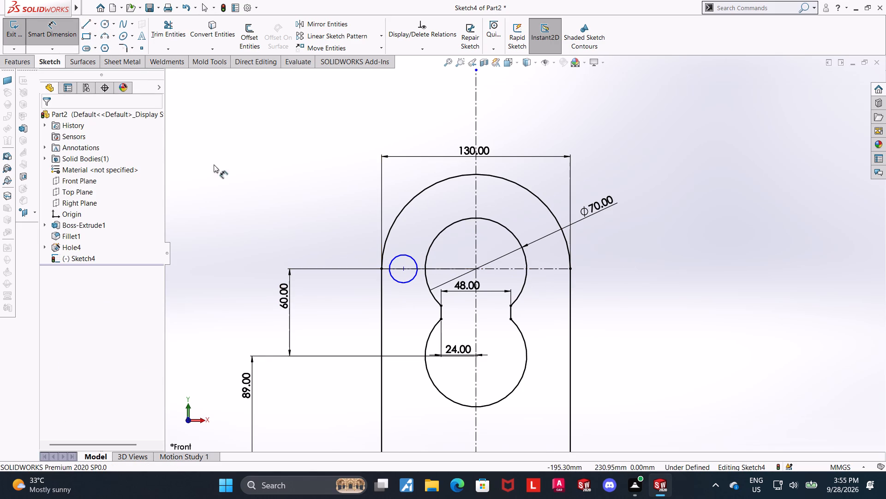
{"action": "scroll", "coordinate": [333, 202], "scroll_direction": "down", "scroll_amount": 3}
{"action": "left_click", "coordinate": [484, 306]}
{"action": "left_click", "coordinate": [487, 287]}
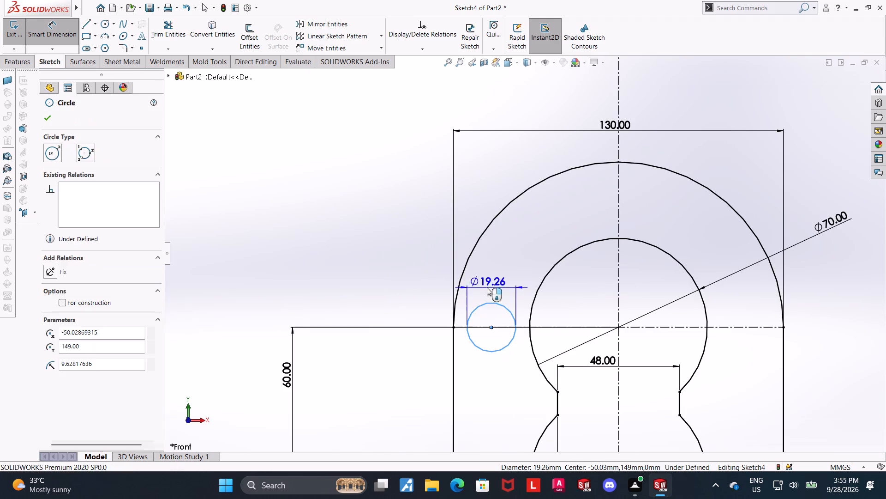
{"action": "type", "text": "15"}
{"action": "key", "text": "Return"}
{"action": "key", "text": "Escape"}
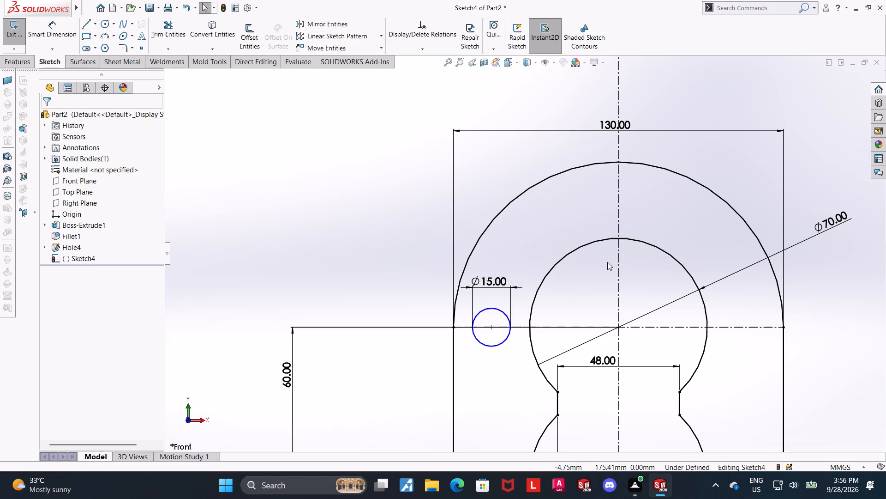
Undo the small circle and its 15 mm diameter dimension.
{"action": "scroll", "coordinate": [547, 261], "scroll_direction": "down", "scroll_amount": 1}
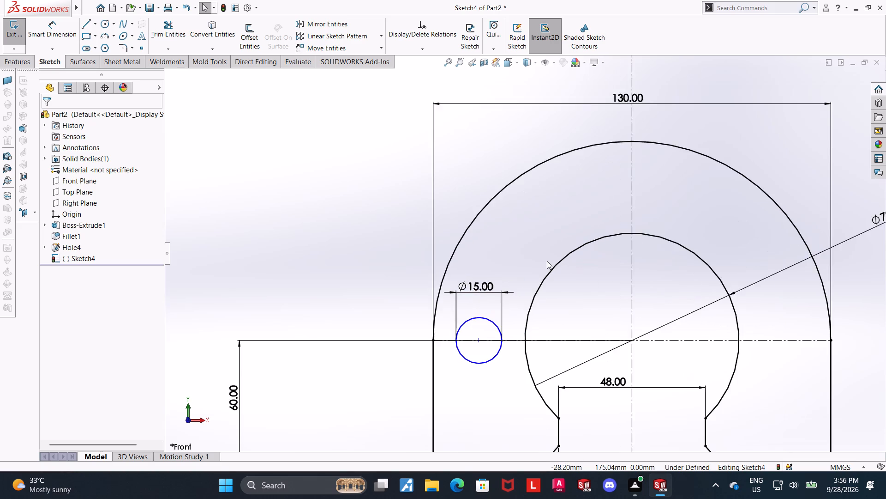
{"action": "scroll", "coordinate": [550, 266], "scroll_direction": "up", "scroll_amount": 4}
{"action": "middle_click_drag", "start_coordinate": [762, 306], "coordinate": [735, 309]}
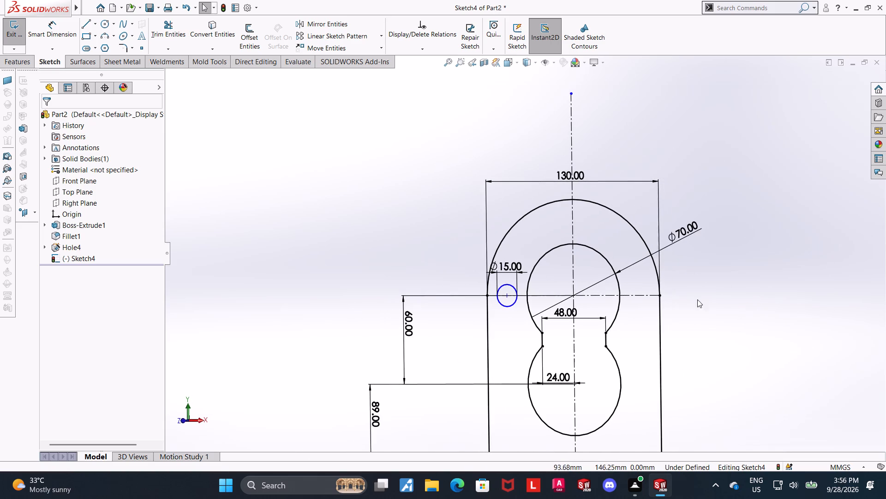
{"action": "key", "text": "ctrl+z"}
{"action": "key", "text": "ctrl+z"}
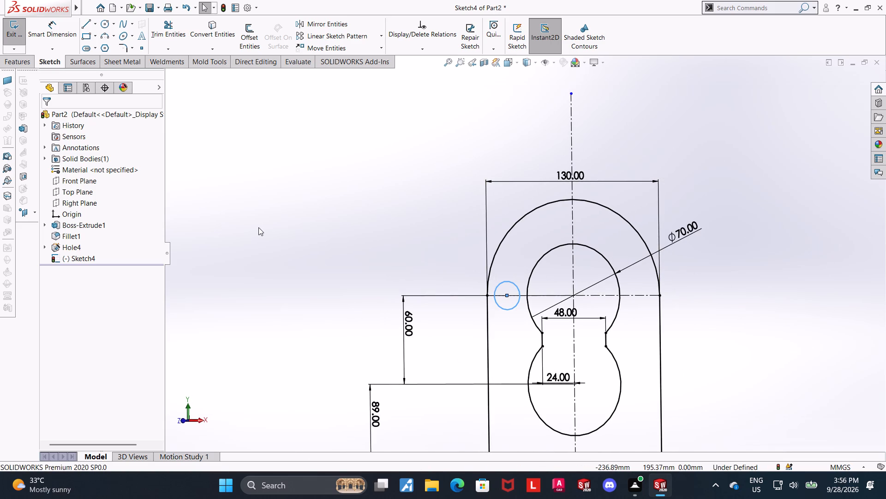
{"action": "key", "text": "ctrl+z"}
Exit the upright sketch and extrude it 36 mm with the Mid Plane end condition, merged with the base plate.
{"action": "scroll", "coordinate": [536, 187], "scroll_direction": "up", "scroll_amount": 3}
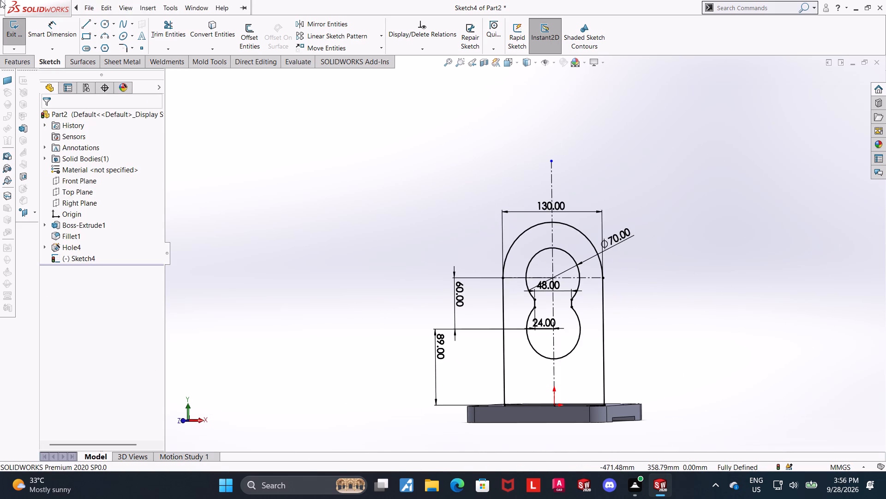
{"action": "left_click", "coordinate": [20, 34]}
{"action": "left_click", "coordinate": [11, 33]}
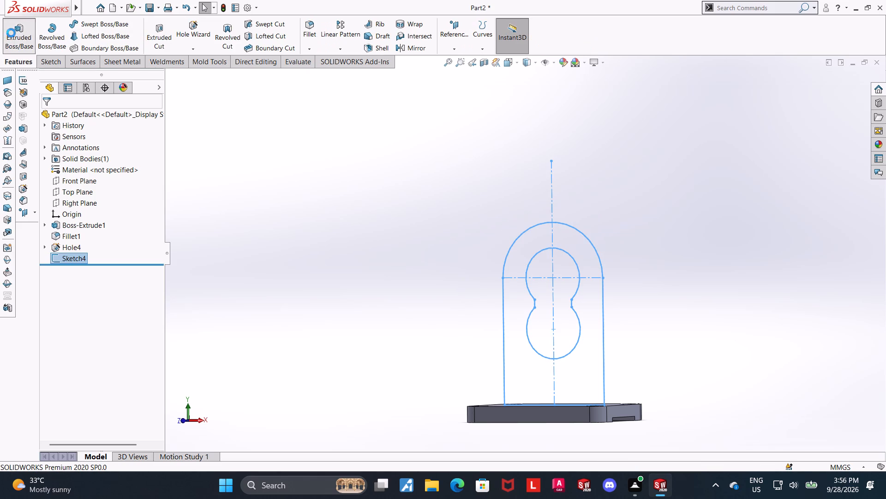
{"action": "left_click", "coordinate": [74, 148]}
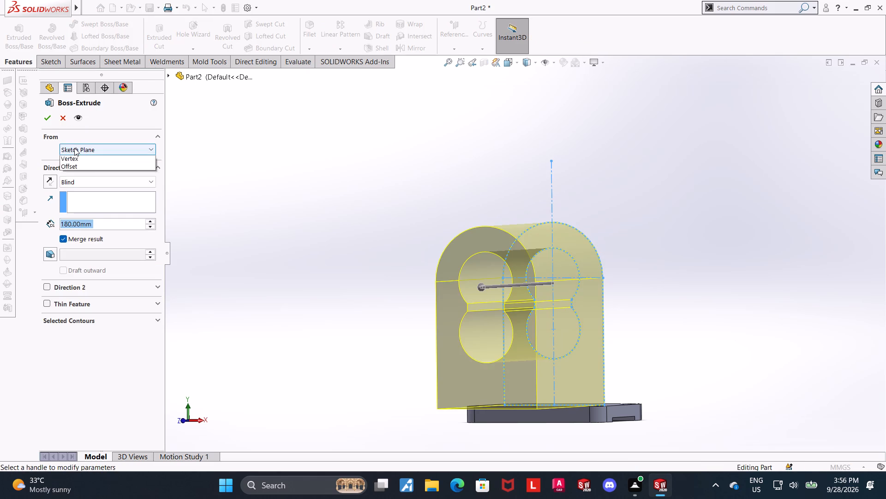
{"action": "left_click", "coordinate": [375, 189]}
{"action": "left_click", "coordinate": [69, 179]}
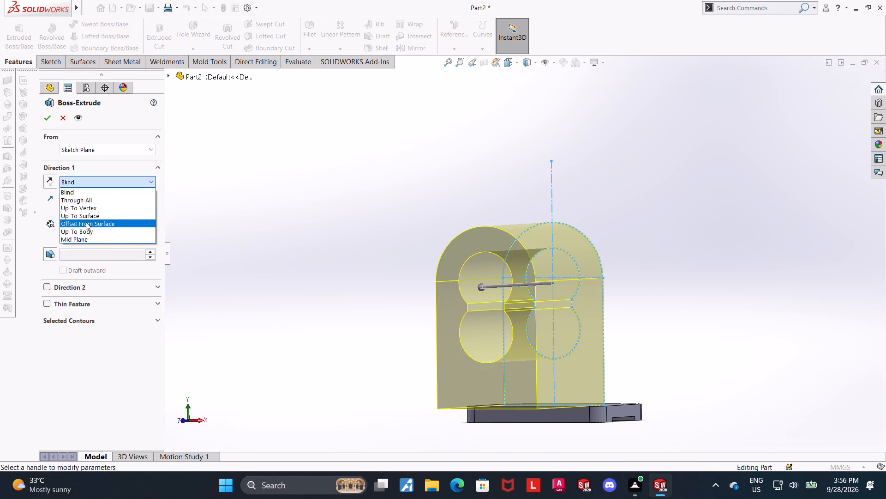
{"action": "left_click", "coordinate": [82, 237]}
{"action": "scroll", "coordinate": [376, 225], "scroll_direction": "up", "scroll_amount": 3}
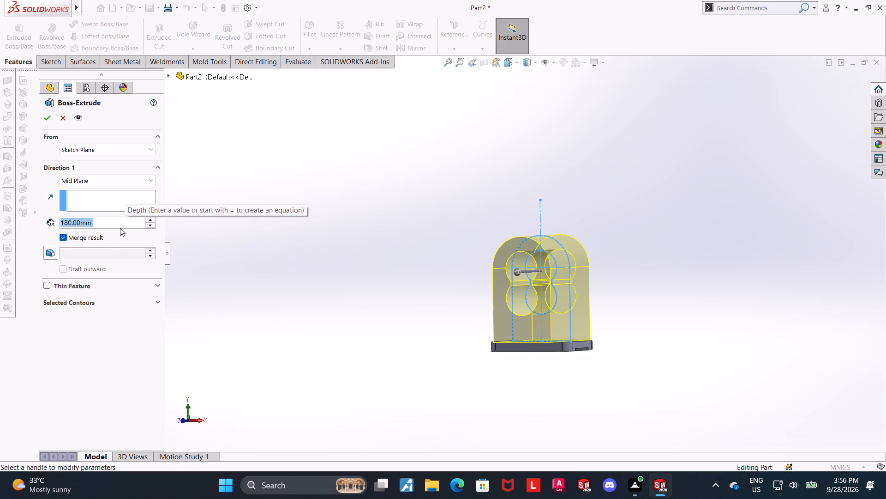
{"action": "type", "text": "36"}
{"action": "key", "text": "Return"}
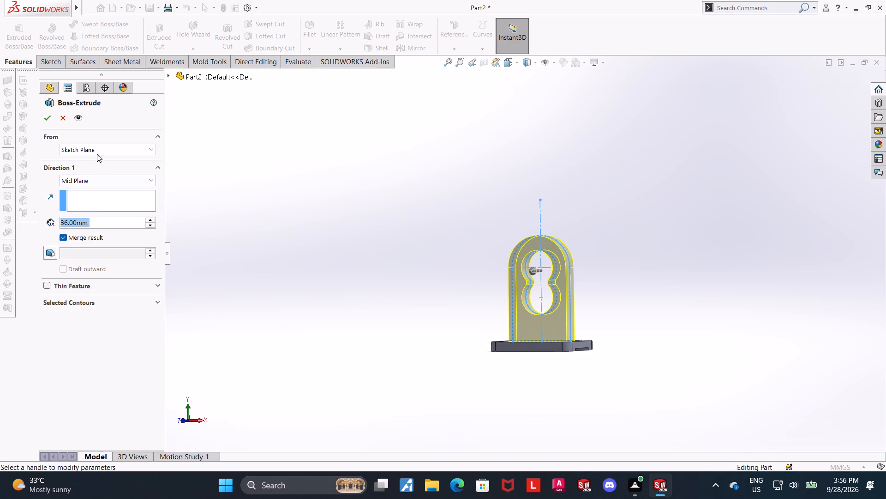
{"action": "scroll", "coordinate": [439, 230], "scroll_direction": "up", "scroll_amount": 1}
{"action": "middle_click_drag", "start_coordinate": [438, 231], "coordinate": [419, 229]}
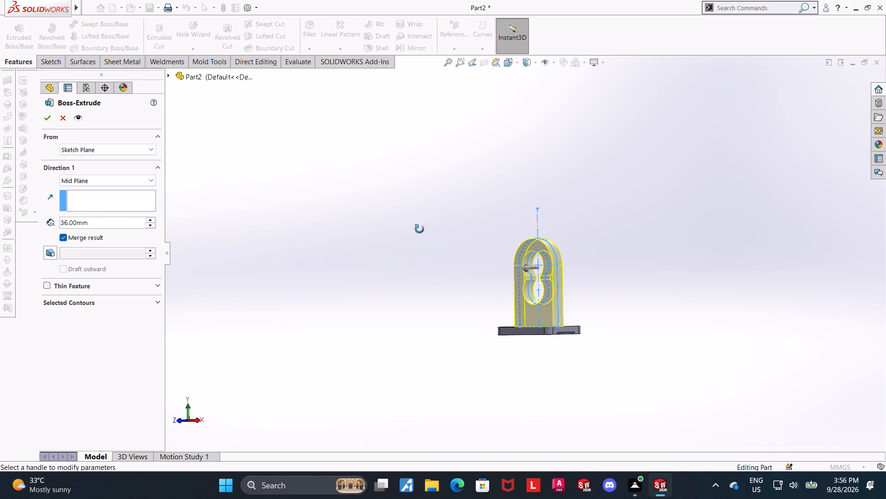
{"action": "middle_click_drag", "start_coordinate": [419, 229], "coordinate": [390, 229]}
{"action": "left_click", "coordinate": [44, 121]}
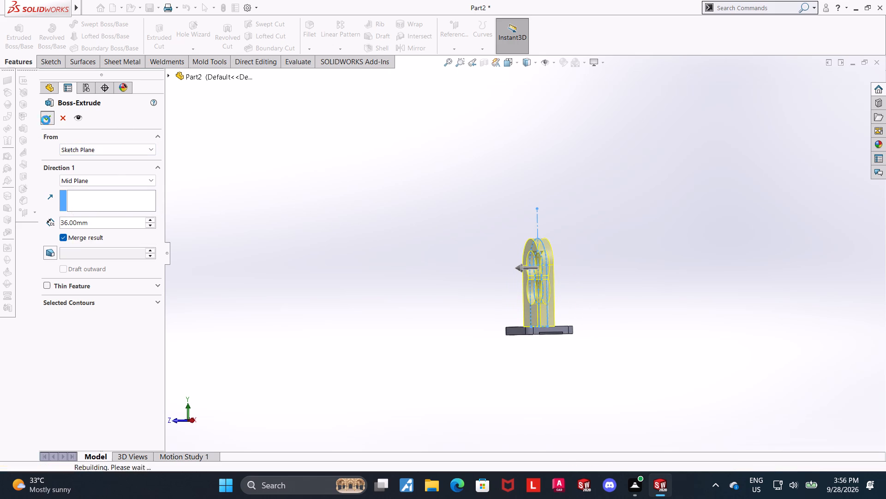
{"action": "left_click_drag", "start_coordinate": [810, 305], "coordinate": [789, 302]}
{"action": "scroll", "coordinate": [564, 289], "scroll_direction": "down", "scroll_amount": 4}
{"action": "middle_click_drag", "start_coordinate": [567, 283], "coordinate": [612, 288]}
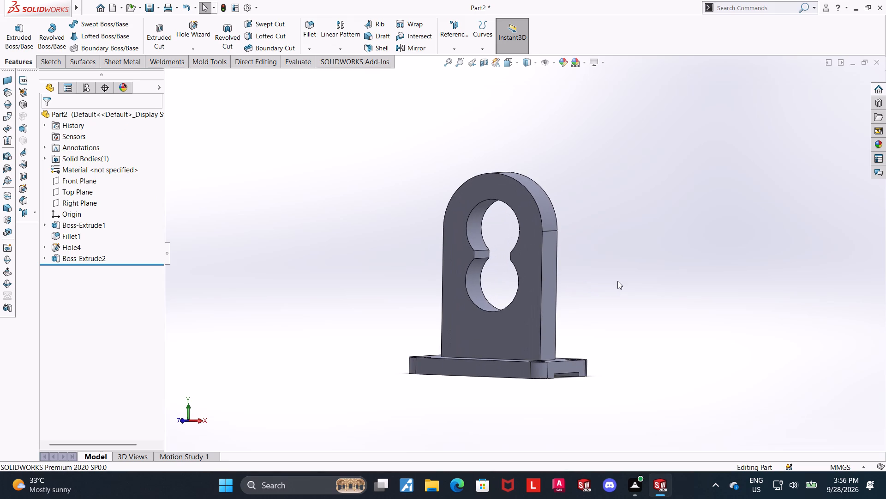
Orient the part to the Right view and set the display style to Hidden Lines Visible.
{"action": "scroll", "coordinate": [617, 295], "scroll_direction": "up", "scroll_amount": 2}
{"action": "scroll", "coordinate": [617, 298], "scroll_direction": "down", "scroll_amount": 2}
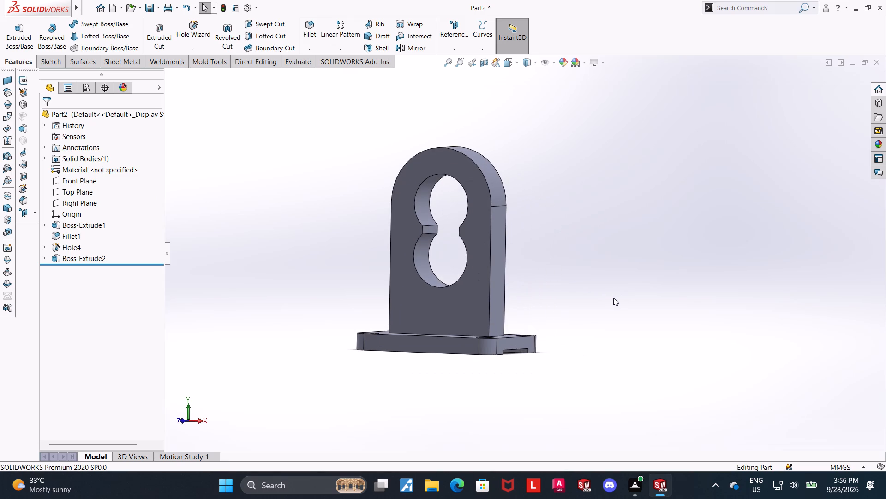
{"action": "middle_click_drag", "start_coordinate": [573, 292], "coordinate": [552, 283]}
{"action": "left_click", "coordinate": [484, 220]}
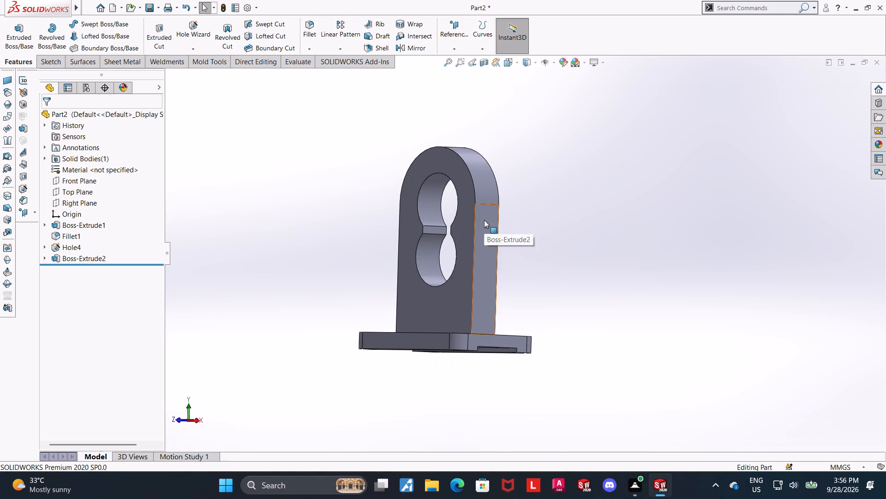
{"action": "left_click", "coordinate": [570, 197]}
{"action": "left_click", "coordinate": [771, 265]}
{"action": "scroll", "coordinate": [738, 242], "scroll_direction": "up", "scroll_amount": 3}
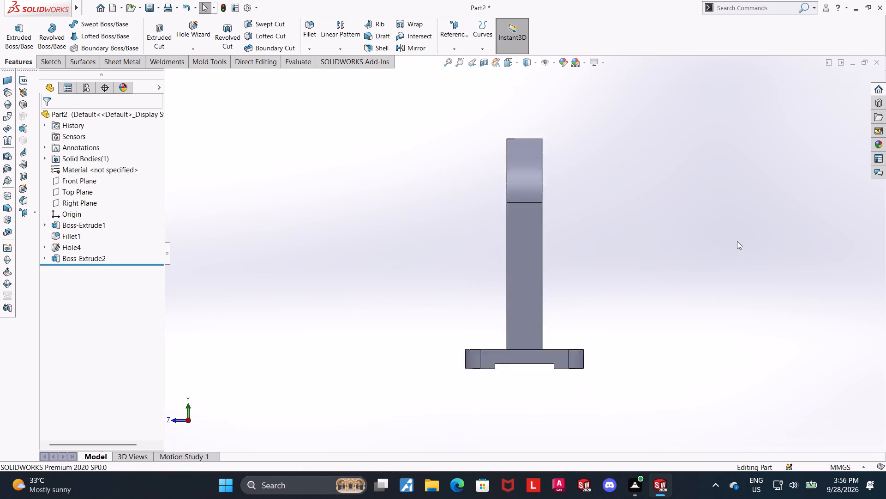
{"action": "scroll", "coordinate": [737, 241], "scroll_direction": "up", "scroll_amount": 1}
{"action": "scroll", "coordinate": [696, 222], "scroll_direction": "down", "scroll_amount": 1}
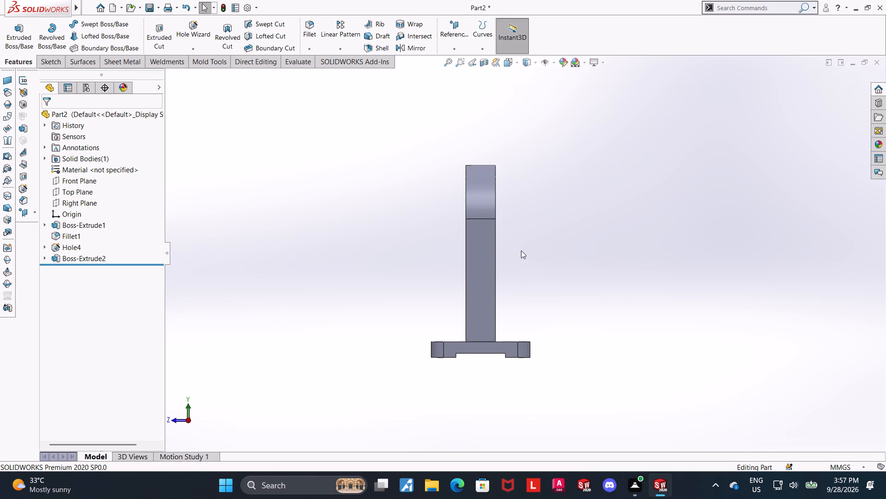
{"action": "middle_click_drag", "start_coordinate": [532, 254], "coordinate": [541, 255]}
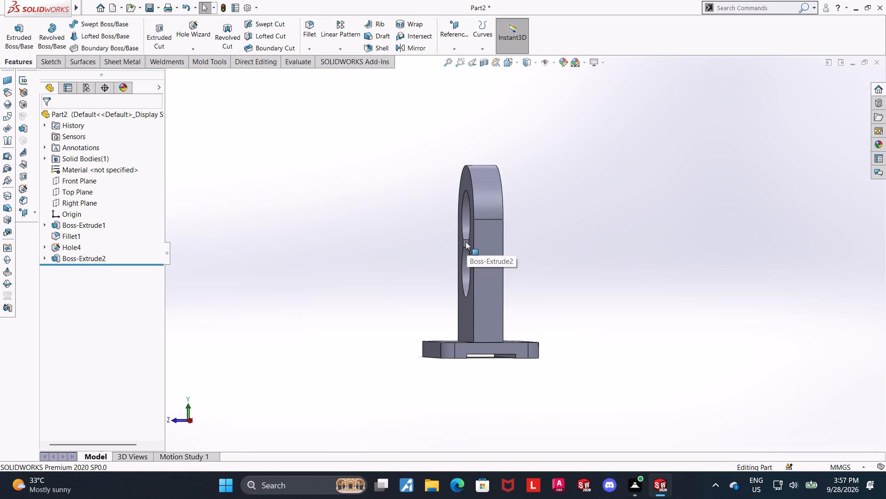
{"action": "left_click", "coordinate": [512, 61]}
{"action": "left_click", "coordinate": [444, 297]}
{"action": "left_click", "coordinate": [535, 59]}
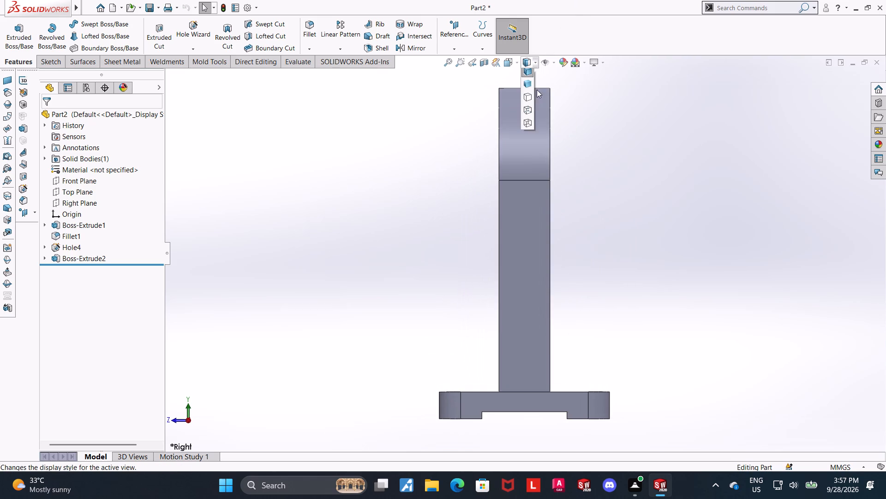
{"action": "left_click", "coordinate": [531, 104]}
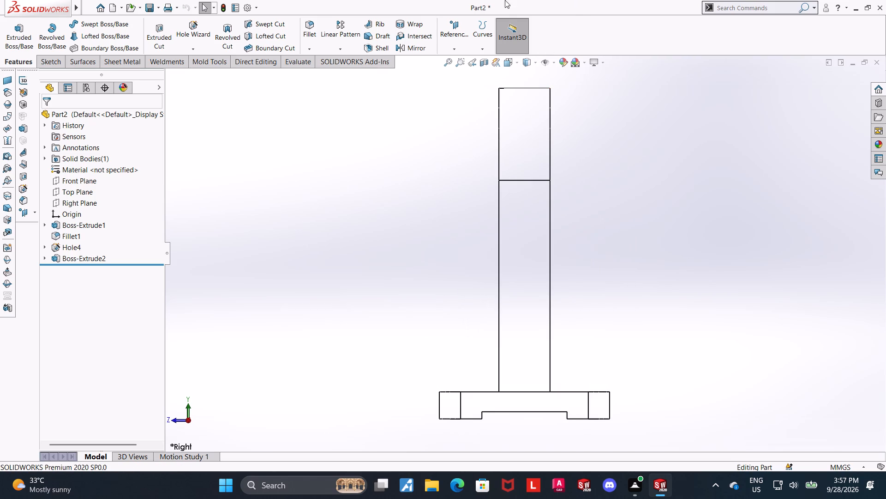
{"action": "left_click", "coordinate": [529, 59]}
{"action": "left_click", "coordinate": [531, 112]}
{"action": "left_click", "coordinate": [628, 230]}
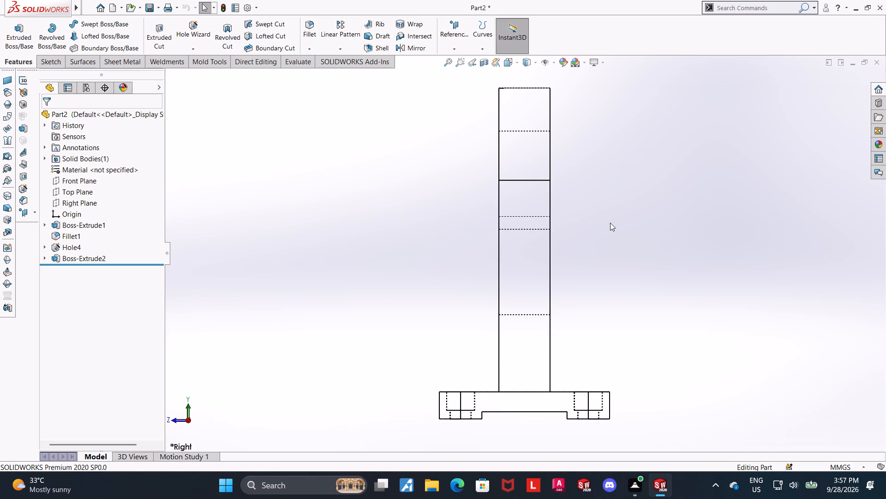
{"action": "scroll", "coordinate": [612, 223], "scroll_direction": "up", "scroll_amount": 1}
{"action": "scroll", "coordinate": [611, 222], "scroll_direction": "down", "scroll_amount": 1}
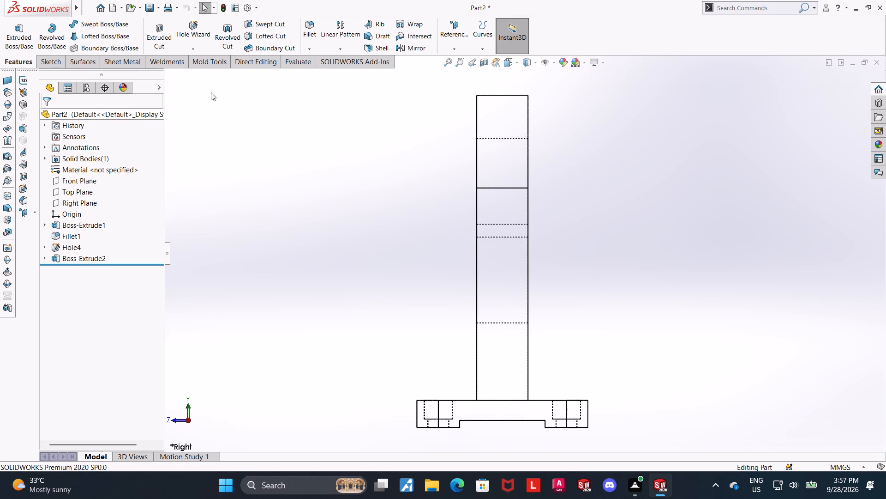
Begin a Hole Wizard legacy hole of type Counterbored and set its diameter to 18 mm.
{"action": "left_click", "coordinate": [203, 34]}
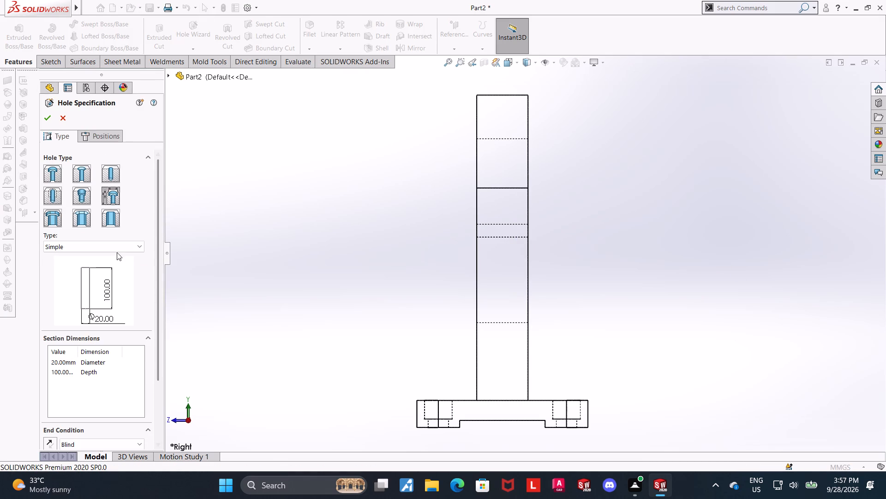
{"action": "left_click", "coordinate": [102, 246]}
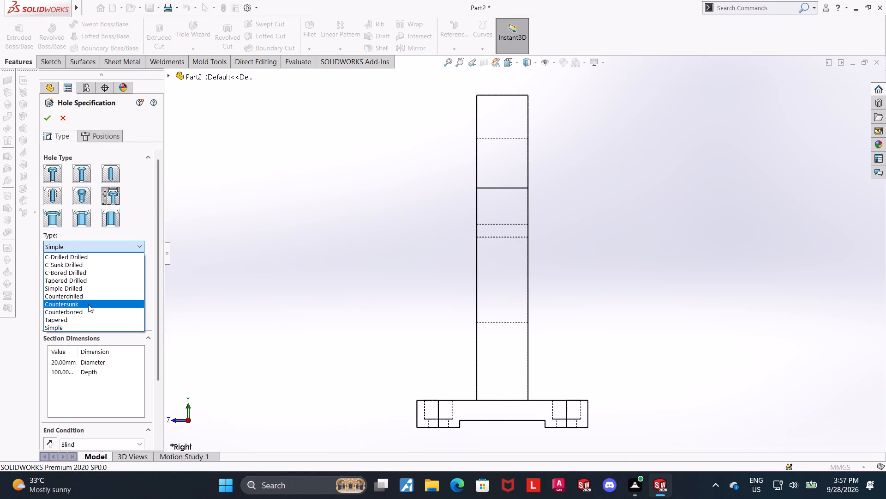
{"action": "left_click", "coordinate": [88, 309]}
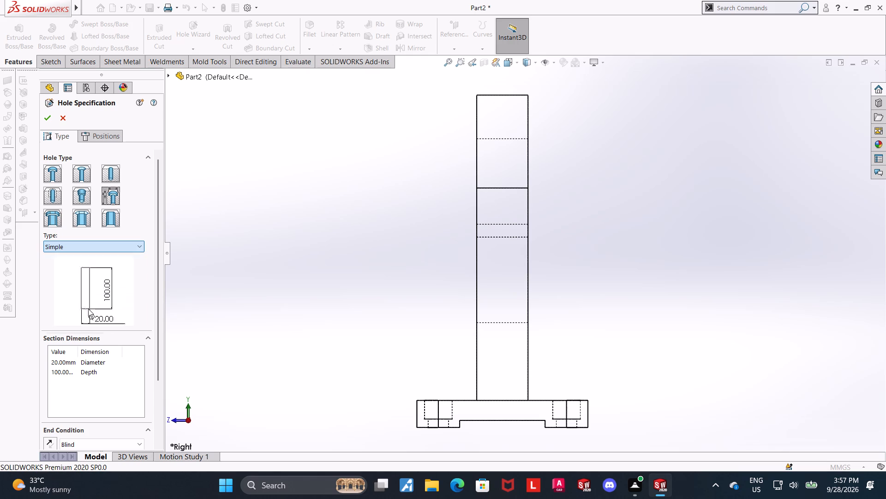
{"action": "left_click", "coordinate": [69, 362]}
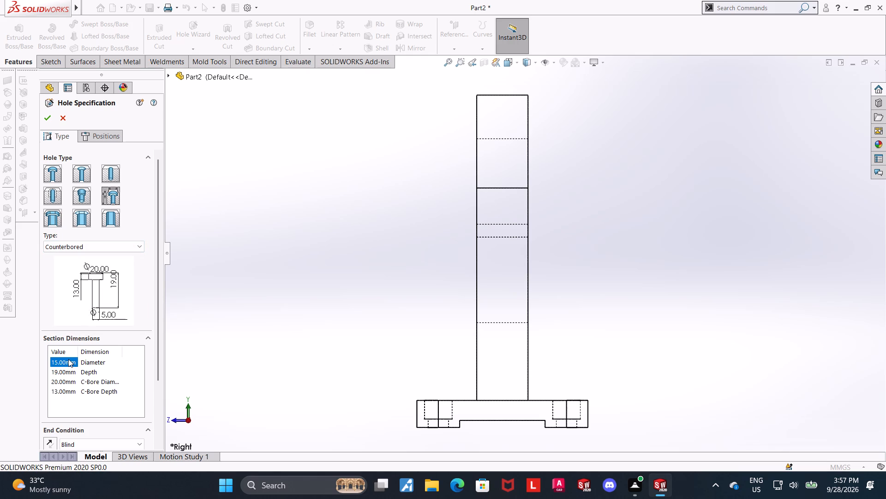
{"action": "type", "text": "22"}
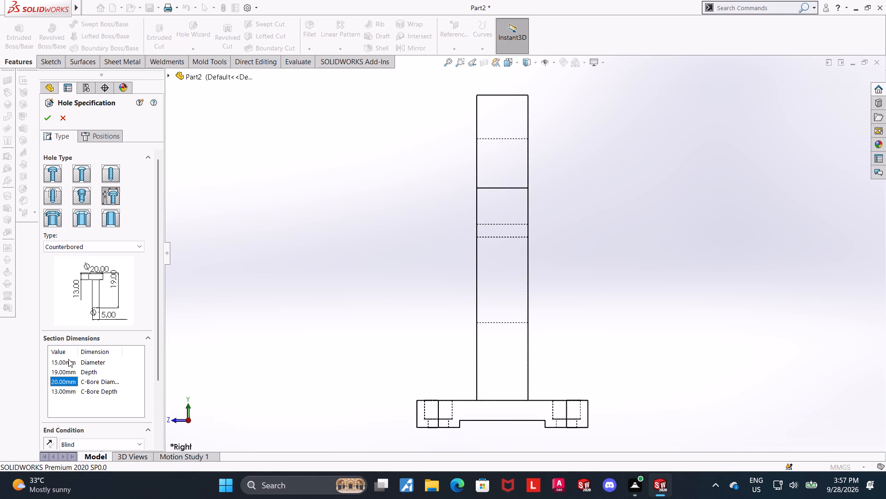
{"action": "left_click", "coordinate": [66, 358]}
{"action": "type", "text": "18"}
{"action": "double_click", "coordinate": [67, 366]}
{"action": "type", "text": "18"}
{"action": "key", "text": "Return"}
{"action": "double_click", "coordinate": [67, 373]}
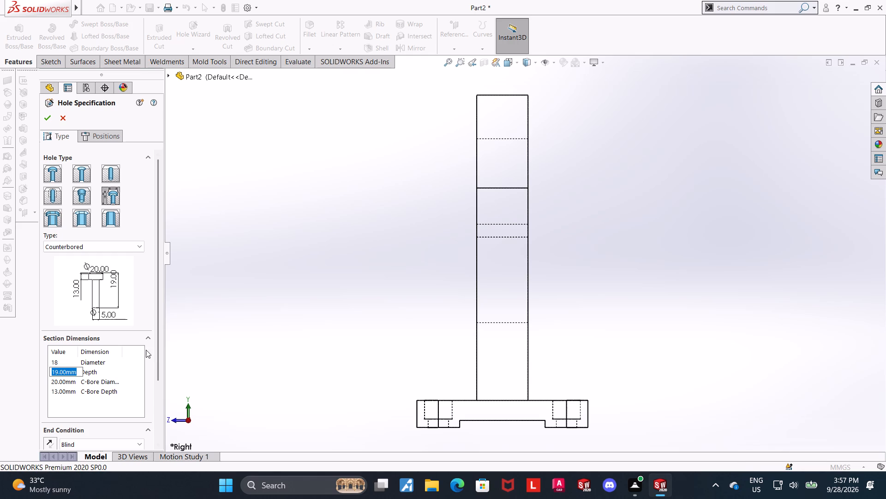
{"action": "left_click", "coordinate": [293, 360]}
Set the hole's end condition to Up To Surface, ending at the opening's flat neck face nearest the upright's right side.
{"action": "left_click", "coordinate": [76, 444]}
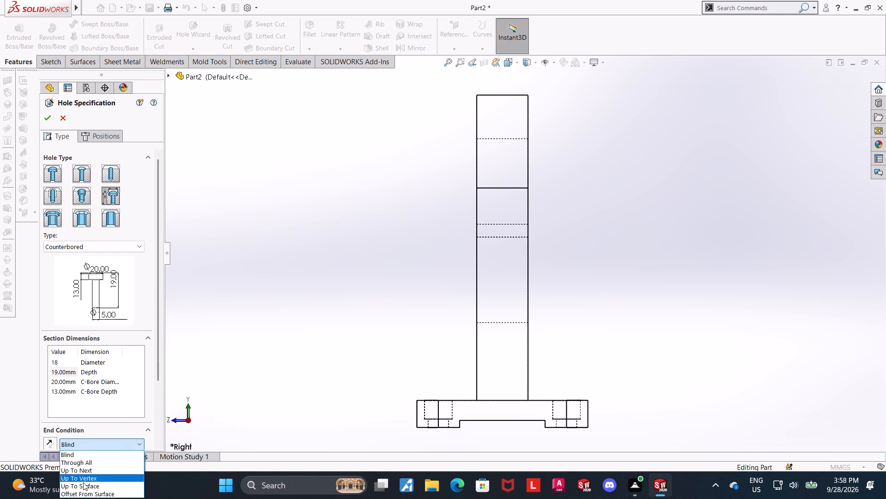
{"action": "left_click", "coordinate": [83, 482]}
{"action": "middle_click_drag", "start_coordinate": [451, 227], "coordinate": [569, 250]}
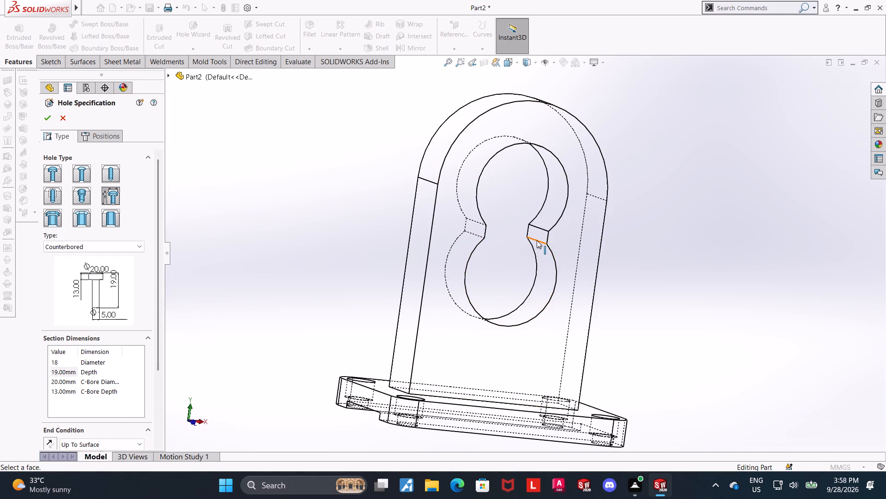
{"action": "left_click", "coordinate": [539, 236]}
{"action": "middle_click_drag", "start_coordinate": [714, 236], "coordinate": [602, 221]}
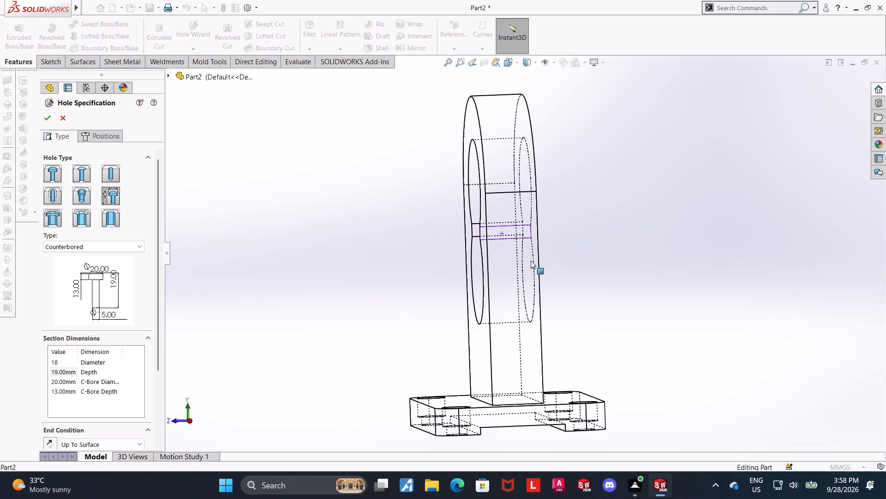
Set the counterbore diameter to 22 mm and the counterbore depth to 15 mm.
{"action": "double_click", "coordinate": [66, 379]}
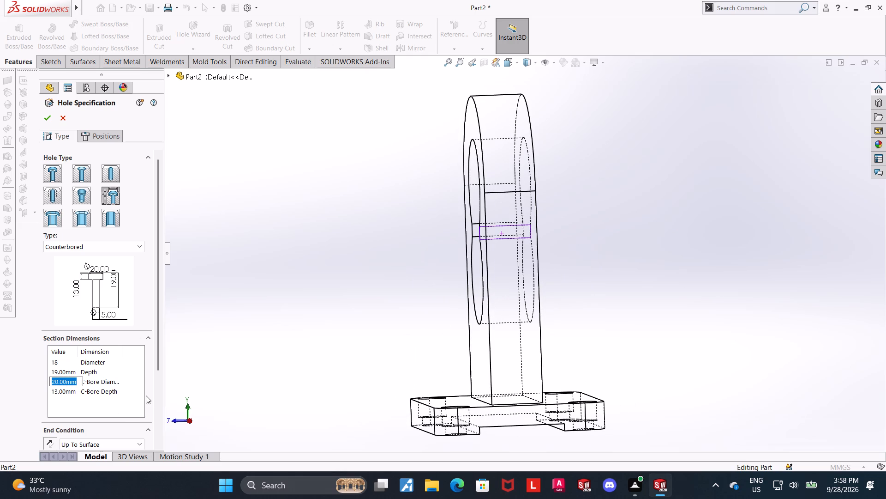
{"action": "type", "text": "22"}
{"action": "key", "text": "Return"}
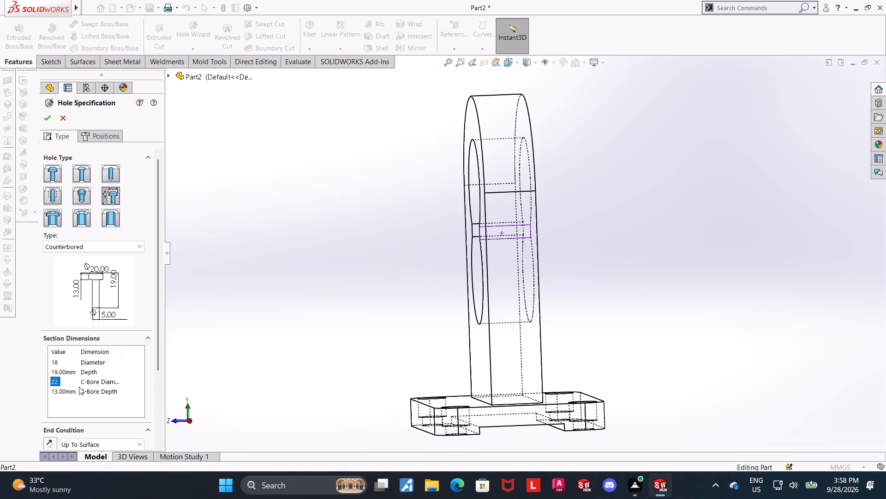
{"action": "double_click", "coordinate": [74, 390]}
{"action": "type", "text": "15"}
{"action": "key", "text": "Return"}
Place the counterbored hole on the upright's right side face, near mid-width and about 119 mm above the origin.
{"action": "left_click", "coordinate": [504, 64]}
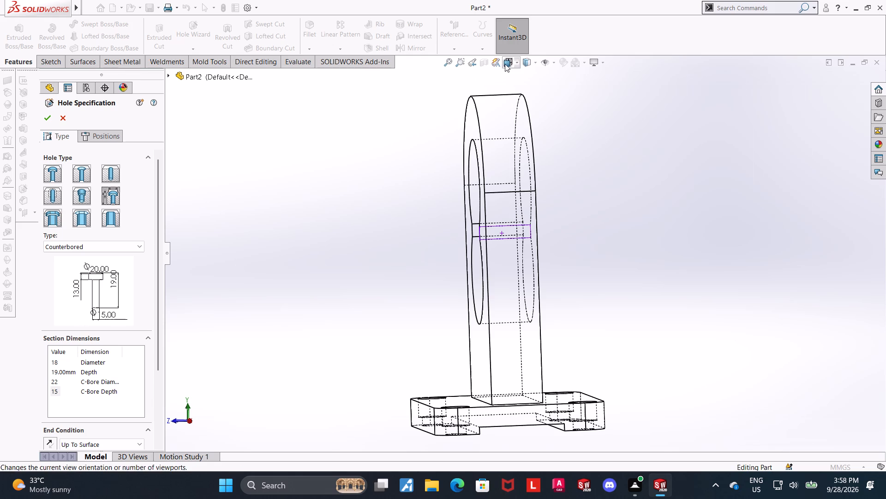
{"action": "left_click", "coordinate": [437, 286]}
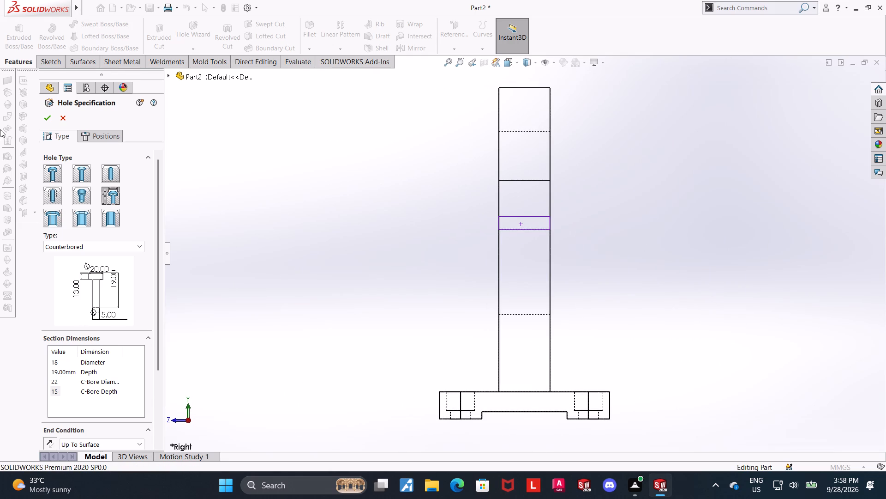
{"action": "left_click", "coordinate": [115, 134]}
{"action": "left_click", "coordinate": [97, 234]}
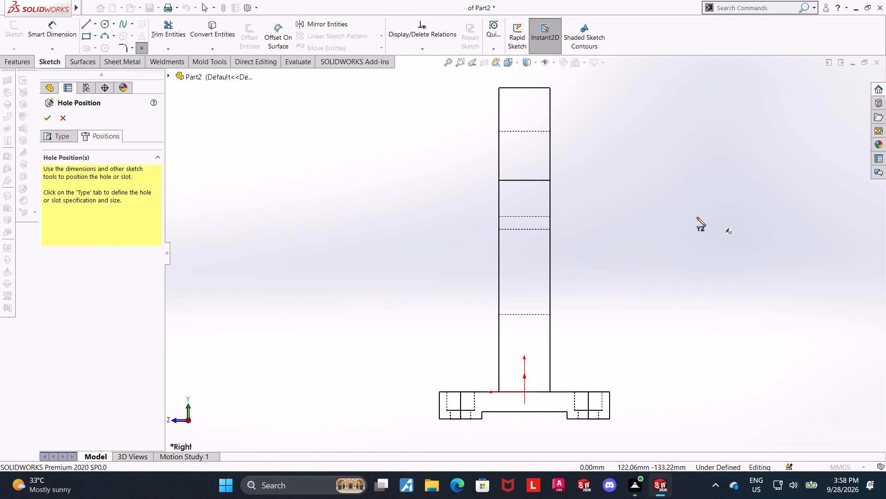
{"action": "left_click", "coordinate": [524, 223]}
{"action": "key", "text": "Escape"}
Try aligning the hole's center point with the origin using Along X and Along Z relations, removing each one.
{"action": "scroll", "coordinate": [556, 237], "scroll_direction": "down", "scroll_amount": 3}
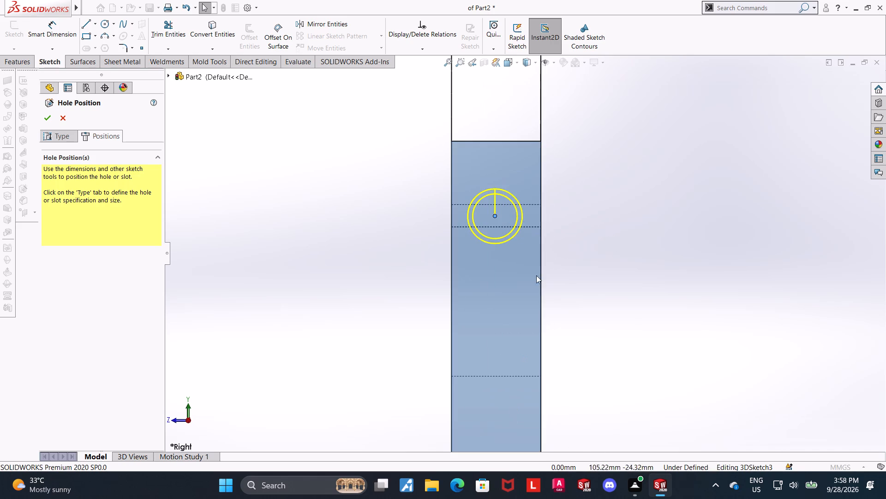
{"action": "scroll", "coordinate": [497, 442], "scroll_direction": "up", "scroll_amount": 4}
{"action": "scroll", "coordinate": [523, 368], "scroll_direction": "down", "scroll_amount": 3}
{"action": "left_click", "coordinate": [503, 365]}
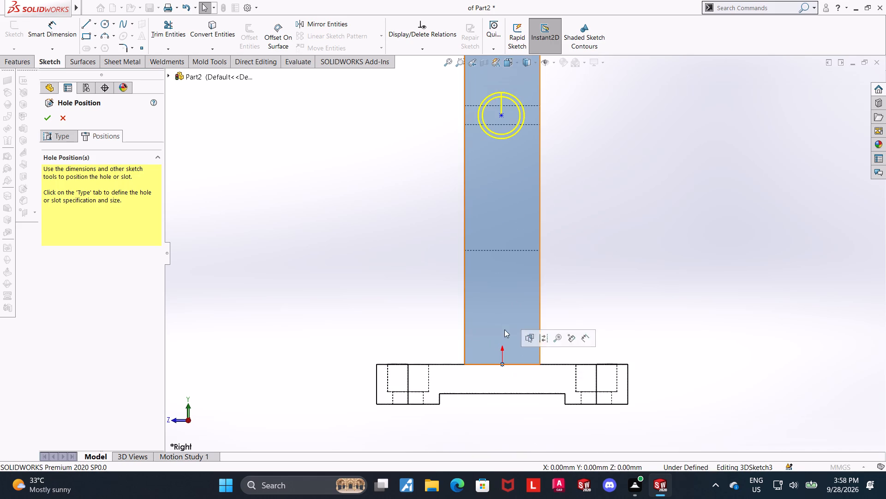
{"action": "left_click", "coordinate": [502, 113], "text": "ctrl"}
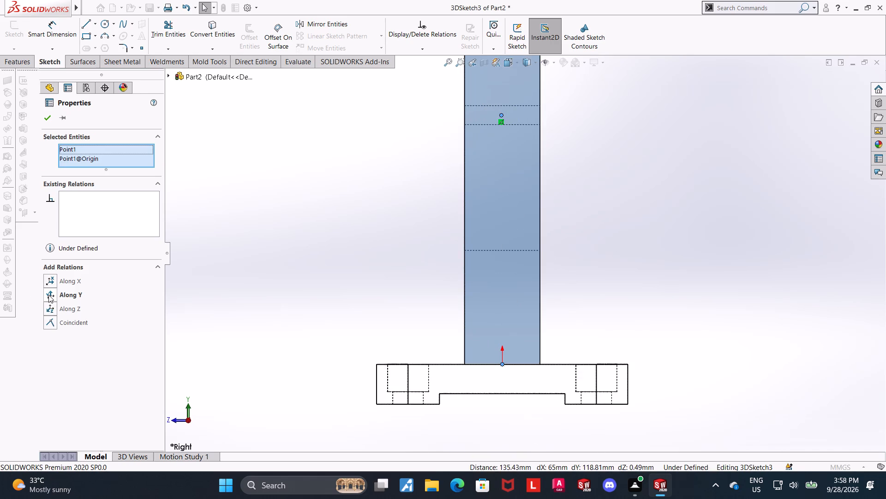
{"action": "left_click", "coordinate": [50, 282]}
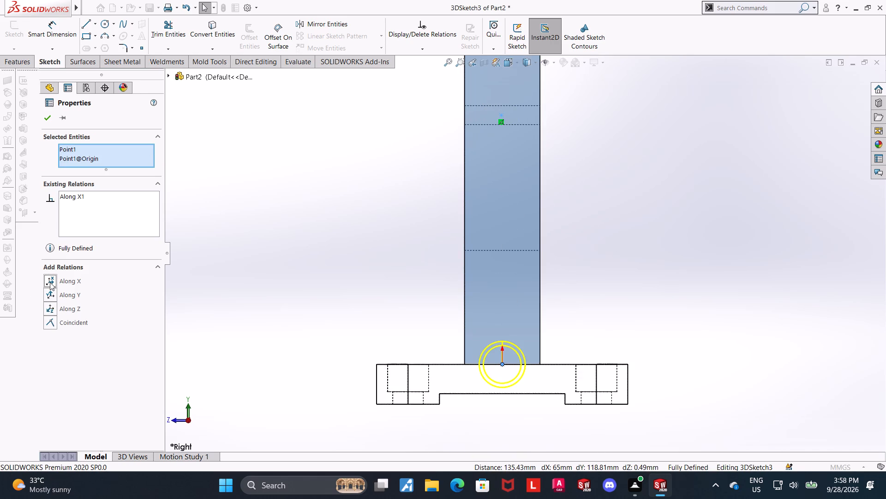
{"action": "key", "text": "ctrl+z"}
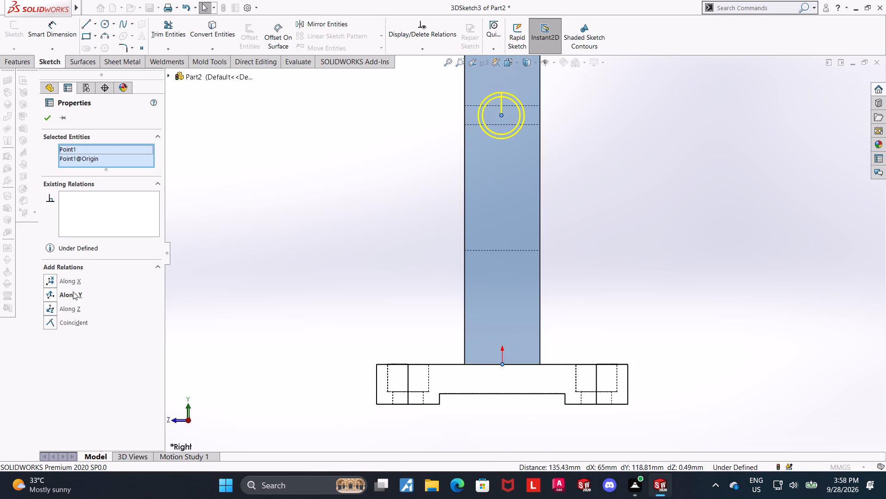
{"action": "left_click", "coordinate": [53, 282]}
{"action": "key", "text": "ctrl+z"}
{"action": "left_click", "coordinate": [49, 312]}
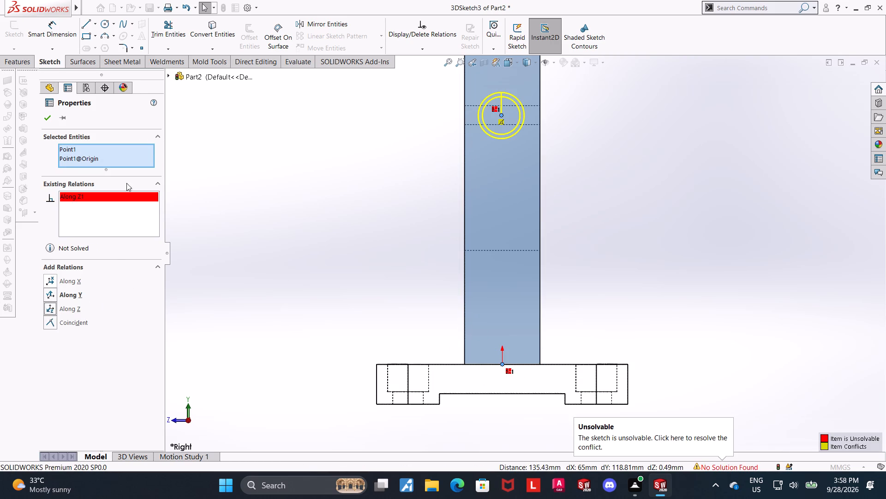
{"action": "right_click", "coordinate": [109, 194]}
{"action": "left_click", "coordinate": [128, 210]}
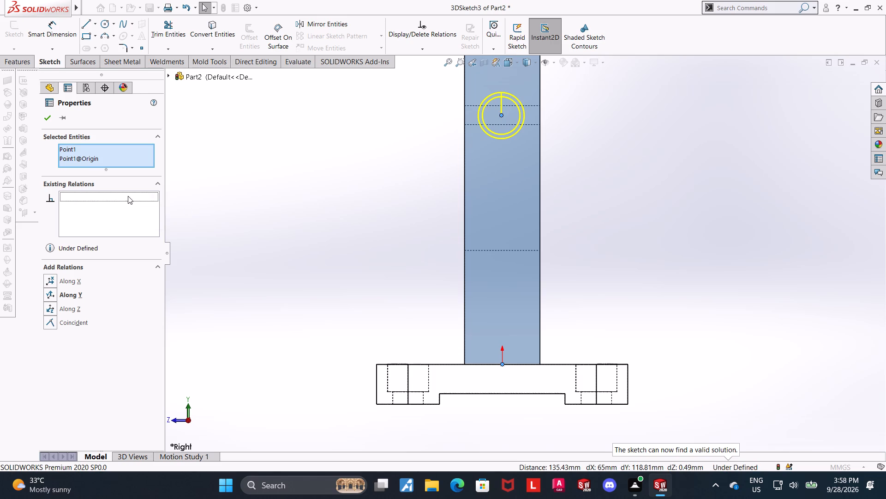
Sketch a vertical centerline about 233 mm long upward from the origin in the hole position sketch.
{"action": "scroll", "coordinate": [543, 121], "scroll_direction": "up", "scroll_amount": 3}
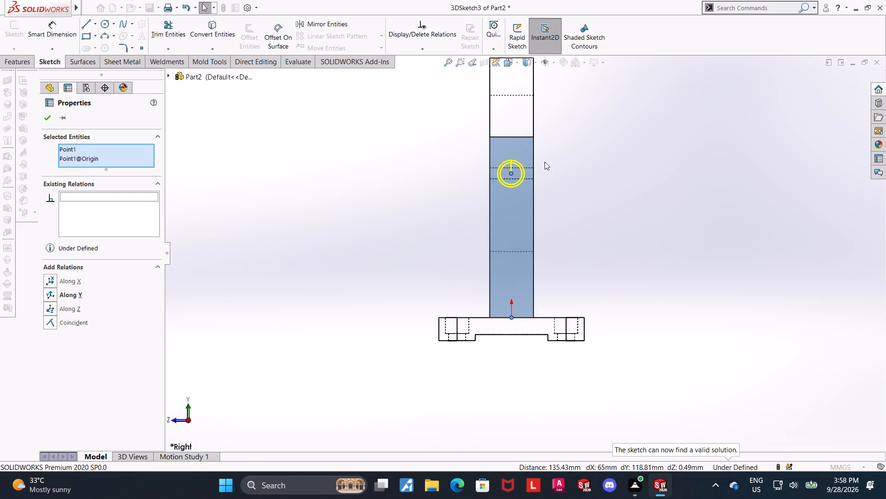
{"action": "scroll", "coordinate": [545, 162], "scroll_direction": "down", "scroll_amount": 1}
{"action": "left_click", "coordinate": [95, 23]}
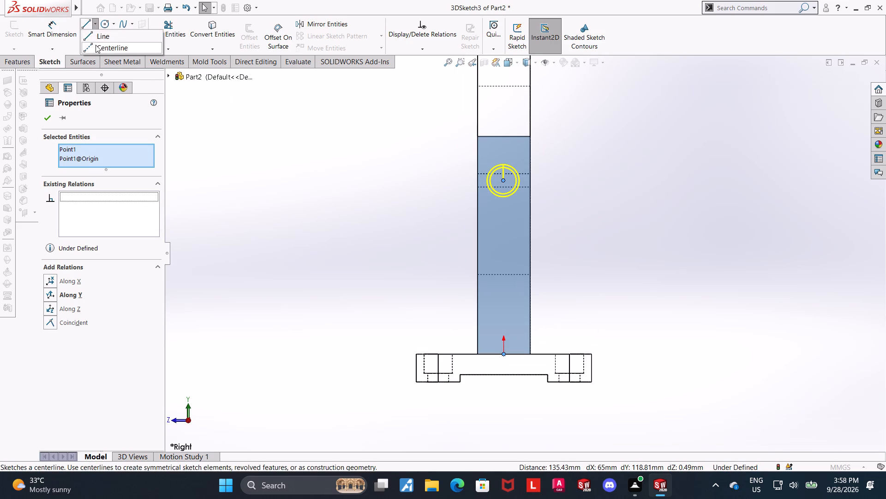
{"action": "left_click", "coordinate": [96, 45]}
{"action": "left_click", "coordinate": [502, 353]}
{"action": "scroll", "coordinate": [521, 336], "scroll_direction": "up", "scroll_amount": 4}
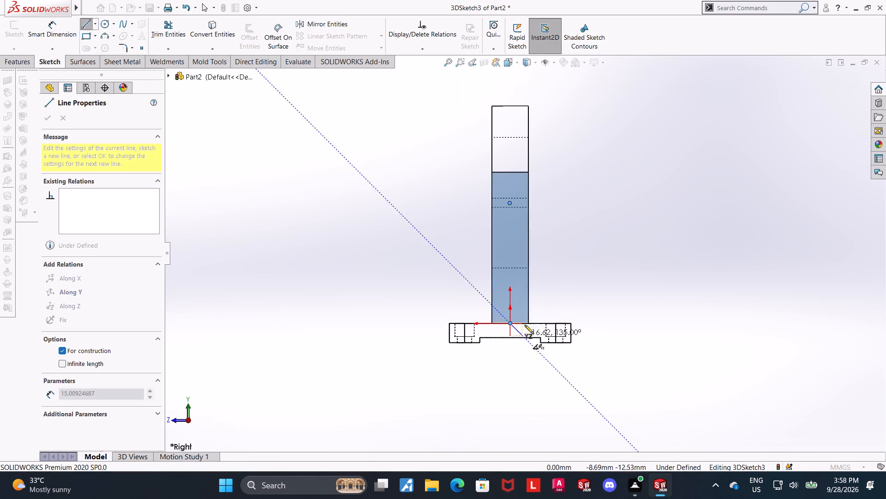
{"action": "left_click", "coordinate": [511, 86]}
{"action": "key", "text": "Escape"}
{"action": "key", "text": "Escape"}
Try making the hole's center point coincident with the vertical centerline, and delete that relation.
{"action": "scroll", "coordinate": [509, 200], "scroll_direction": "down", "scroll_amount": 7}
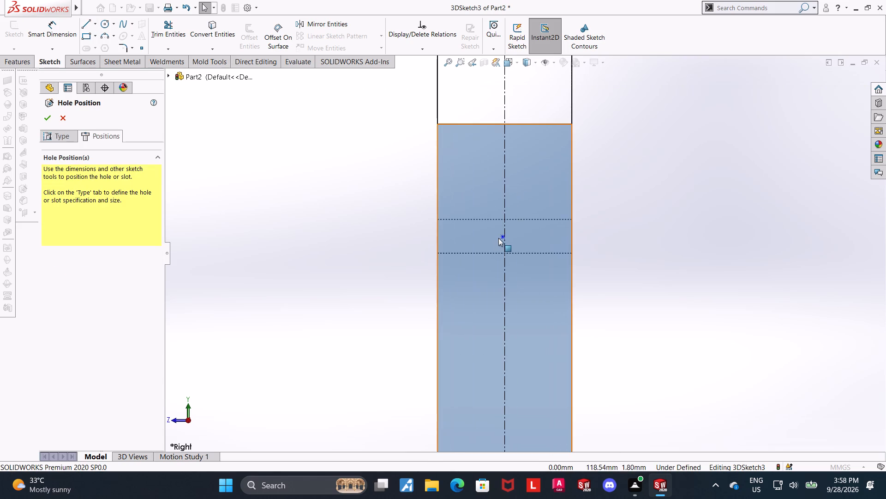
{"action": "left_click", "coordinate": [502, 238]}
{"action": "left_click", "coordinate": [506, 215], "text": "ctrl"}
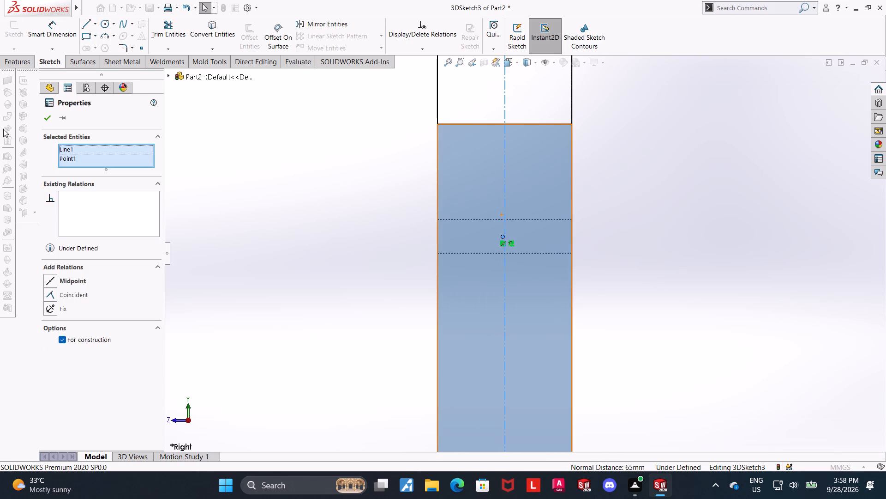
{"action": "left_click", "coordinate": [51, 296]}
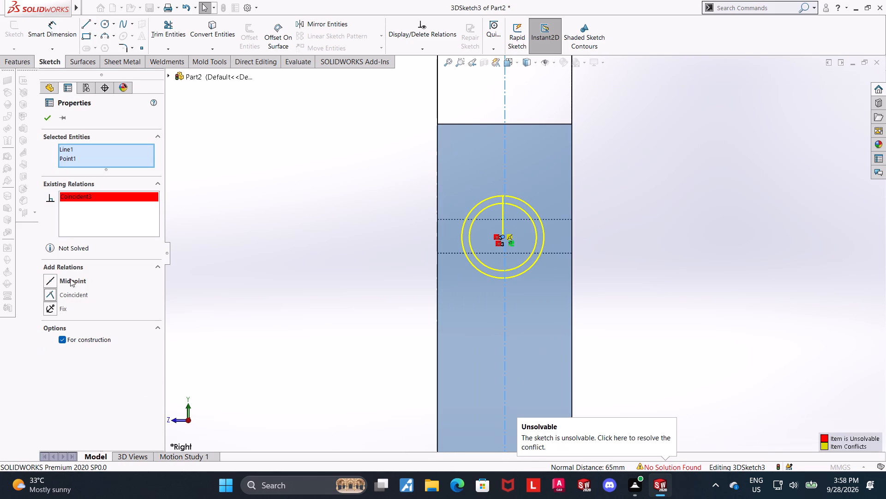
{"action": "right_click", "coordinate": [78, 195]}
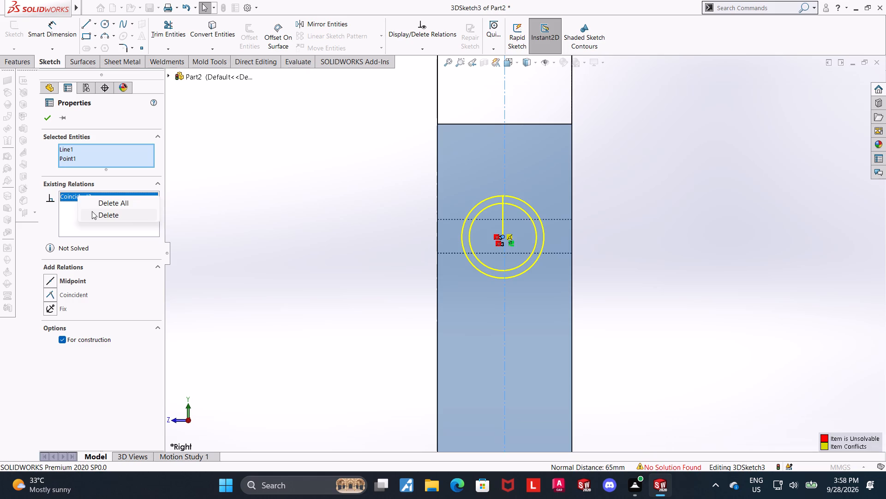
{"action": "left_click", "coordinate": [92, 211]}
Examine the hole preview and centerline from angled views and return to the Right view.
{"action": "scroll", "coordinate": [485, 261], "scroll_direction": "up", "scroll_amount": 2}
{"action": "middle_click_drag", "start_coordinate": [411, 256], "coordinate": [428, 257]}
{"action": "scroll", "coordinate": [428, 257], "scroll_direction": "up", "scroll_amount": 4}
{"action": "middle_click_drag", "start_coordinate": [619, 286], "coordinate": [620, 286]}
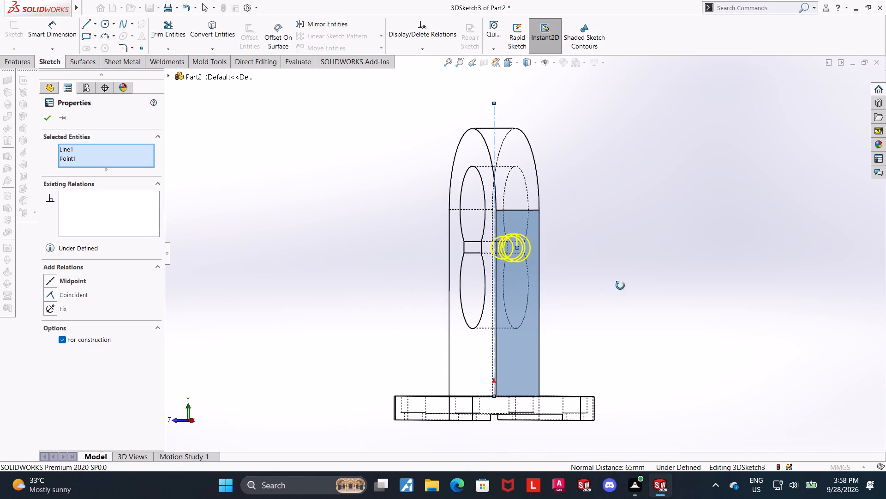
{"action": "middle_click_drag", "start_coordinate": [620, 286], "coordinate": [635, 293]}
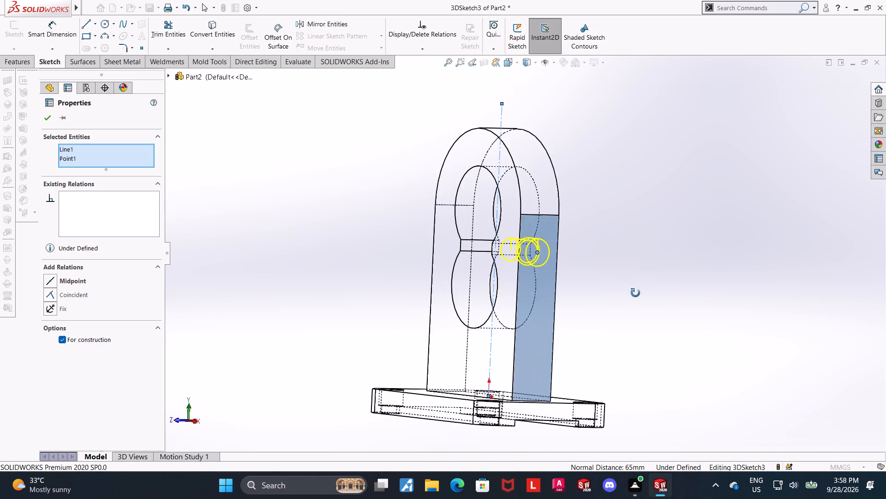
{"action": "middle_click_drag", "start_coordinate": [635, 293], "coordinate": [617, 280]}
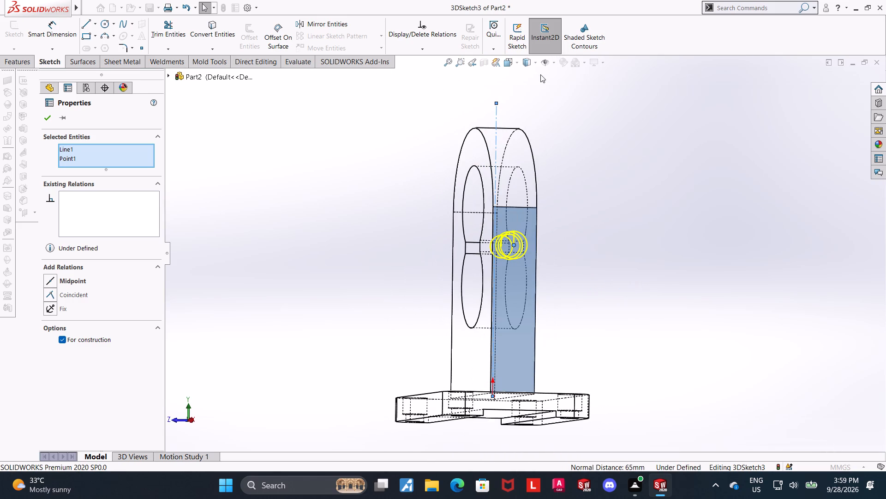
{"action": "left_click", "coordinate": [511, 65]}
{"action": "left_click", "coordinate": [477, 259]}
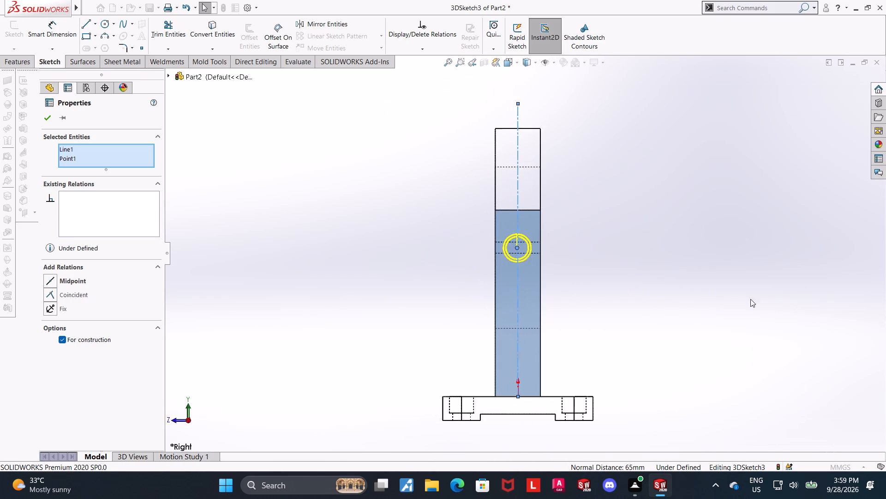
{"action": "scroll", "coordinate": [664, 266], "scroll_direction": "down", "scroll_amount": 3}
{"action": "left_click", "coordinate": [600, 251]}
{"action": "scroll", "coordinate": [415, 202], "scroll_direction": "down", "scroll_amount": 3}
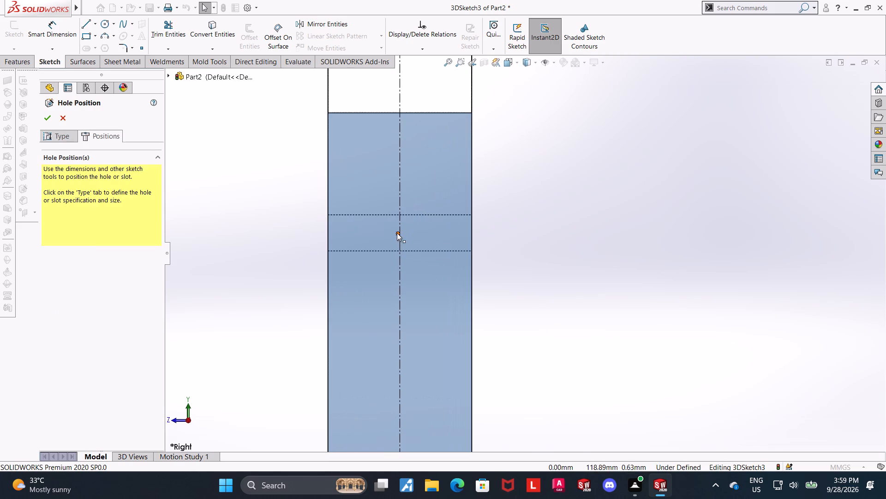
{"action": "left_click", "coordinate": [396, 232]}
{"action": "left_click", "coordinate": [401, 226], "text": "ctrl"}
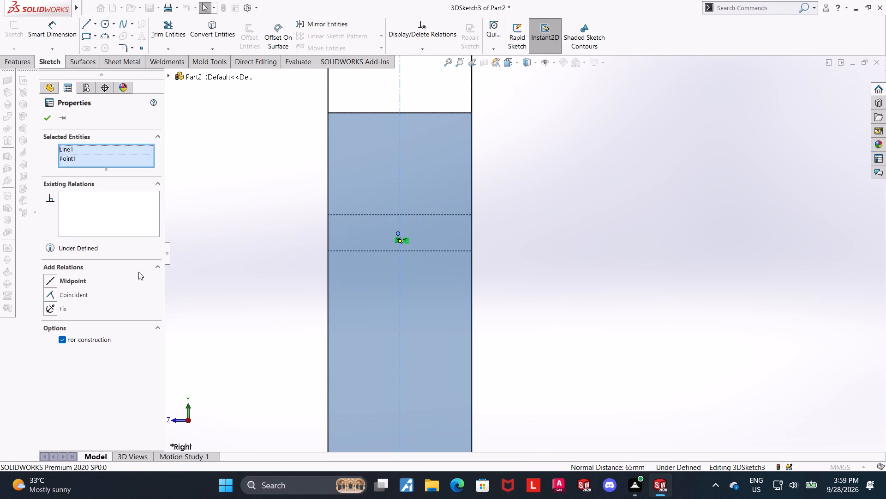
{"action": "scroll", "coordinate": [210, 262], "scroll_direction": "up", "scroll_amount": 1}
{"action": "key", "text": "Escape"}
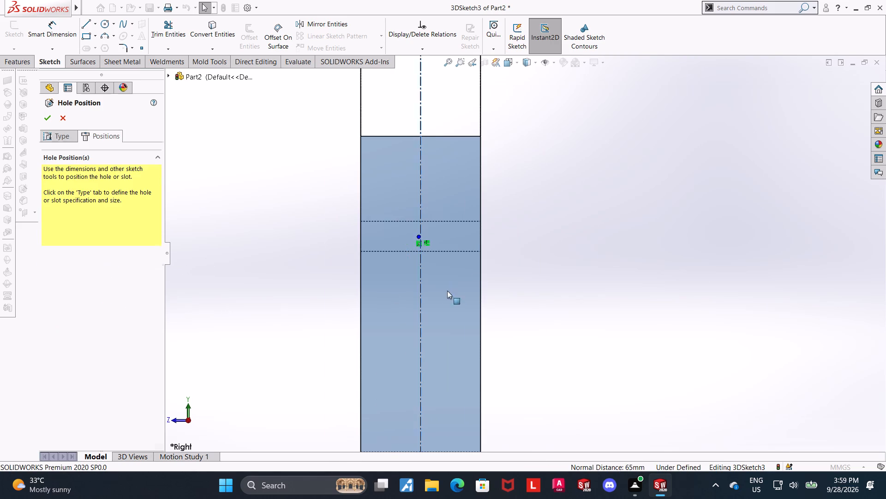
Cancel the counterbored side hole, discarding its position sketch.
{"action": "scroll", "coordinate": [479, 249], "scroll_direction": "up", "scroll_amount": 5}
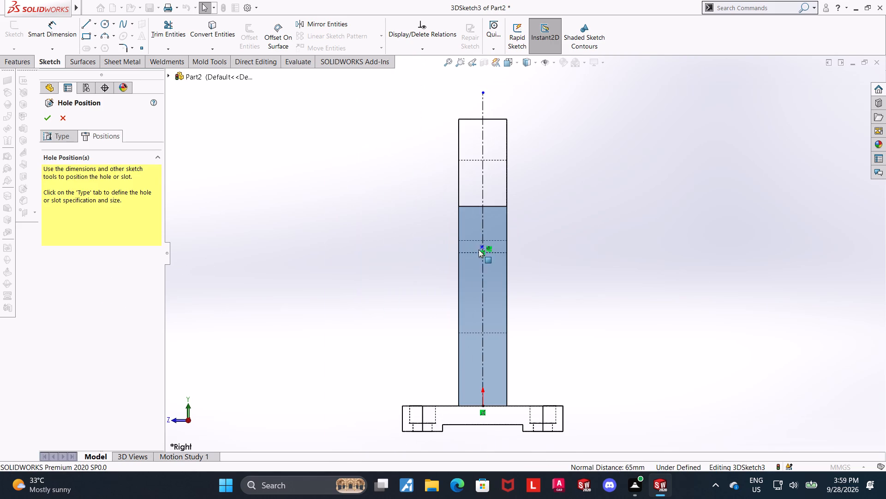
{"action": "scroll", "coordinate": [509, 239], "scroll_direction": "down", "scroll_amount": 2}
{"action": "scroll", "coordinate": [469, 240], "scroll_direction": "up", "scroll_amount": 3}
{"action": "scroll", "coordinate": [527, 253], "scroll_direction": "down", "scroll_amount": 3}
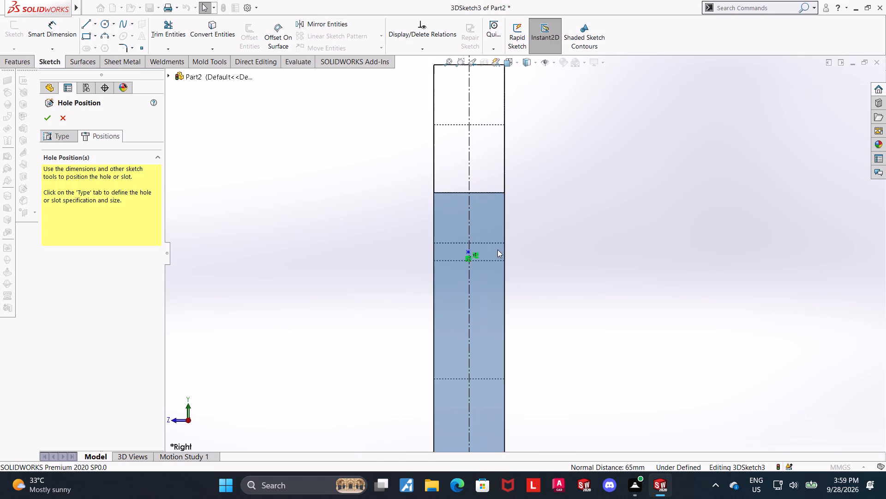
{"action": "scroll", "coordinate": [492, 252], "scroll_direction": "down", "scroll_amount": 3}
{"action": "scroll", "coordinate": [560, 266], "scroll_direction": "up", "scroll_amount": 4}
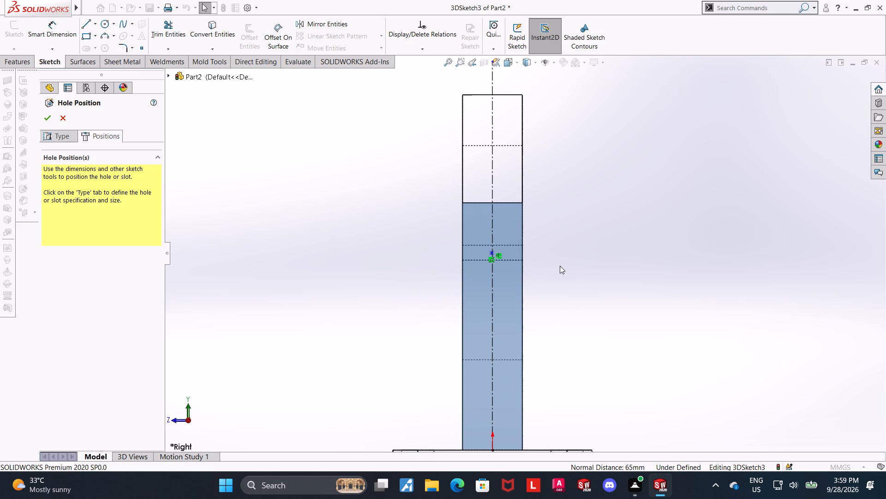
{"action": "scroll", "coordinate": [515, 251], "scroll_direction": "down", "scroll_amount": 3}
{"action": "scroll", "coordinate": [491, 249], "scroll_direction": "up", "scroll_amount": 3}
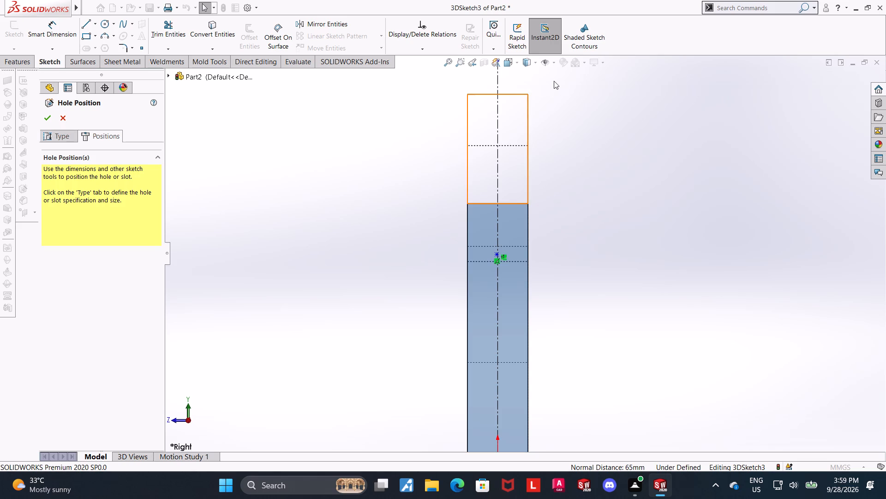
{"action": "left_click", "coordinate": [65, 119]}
Set the model's display style to Shaded With Edges.
{"action": "scroll", "coordinate": [301, 207], "scroll_direction": "up", "scroll_amount": 2}
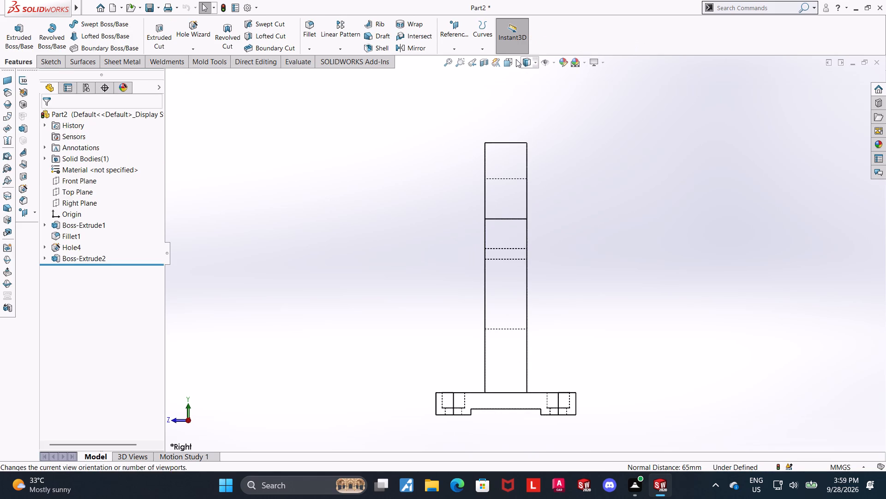
{"action": "left_click", "coordinate": [525, 61]}
{"action": "left_click", "coordinate": [530, 79]}
{"action": "left_click", "coordinate": [583, 198]}
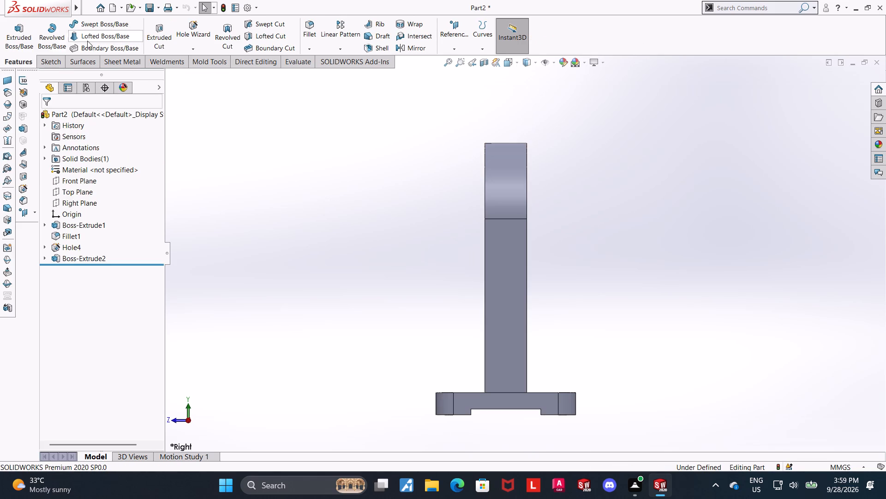
On the upright's right side face, sketch a vertical centerline from the origin to the face's top edge midpoint and exit the sketch.
{"action": "left_click", "coordinate": [508, 272]}
{"action": "left_click", "coordinate": [549, 244]}
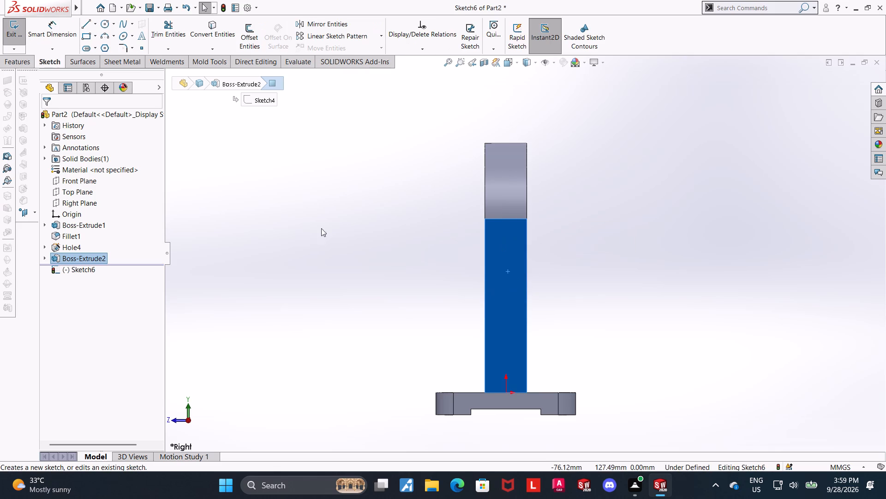
{"action": "left_click", "coordinate": [99, 25]}
{"action": "left_click", "coordinate": [95, 25]}
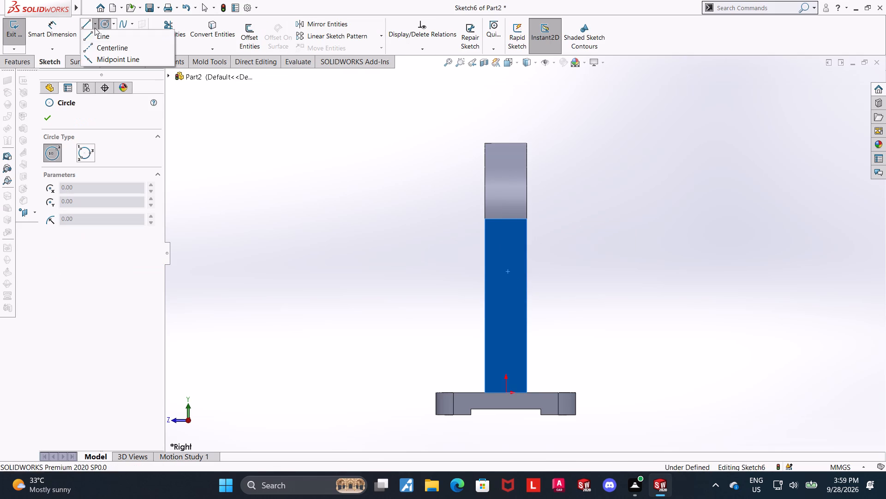
{"action": "left_click", "coordinate": [95, 44]}
{"action": "left_click", "coordinate": [505, 392]}
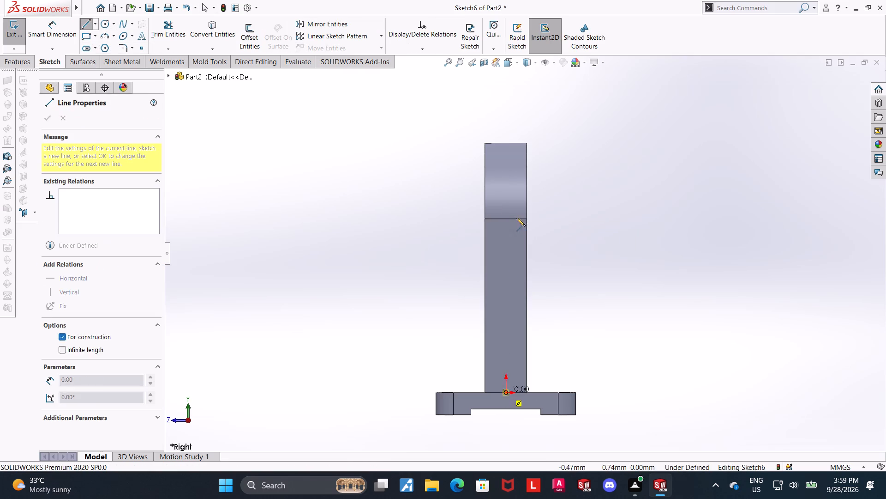
{"action": "left_click", "coordinate": [509, 218]}
{"action": "key", "text": "Escape"}
{"action": "key", "text": "Escape"}
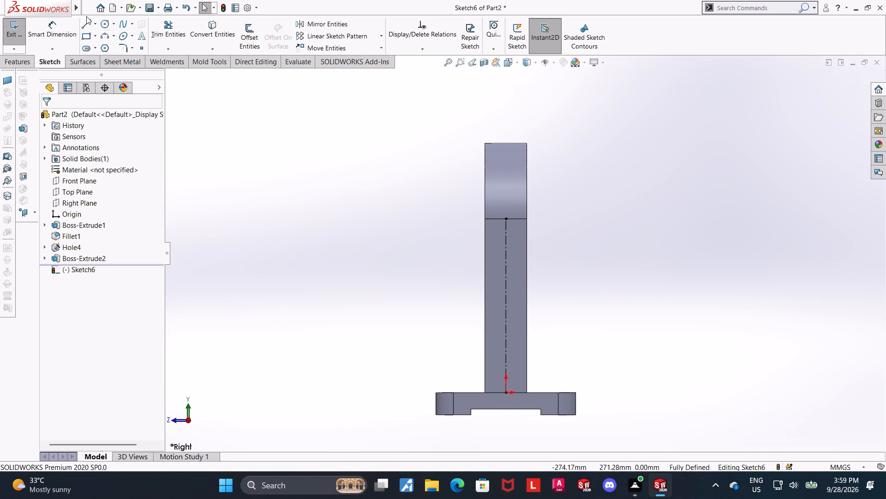
{"action": "left_click", "coordinate": [14, 31]}
Reopen the upright's side face centerline sketch for editing and view it normal to the sketch plane.
{"action": "scroll", "coordinate": [557, 264], "scroll_direction": "down", "scroll_amount": 1}
{"action": "middle_click_drag", "start_coordinate": [551, 258], "coordinate": [560, 259]}
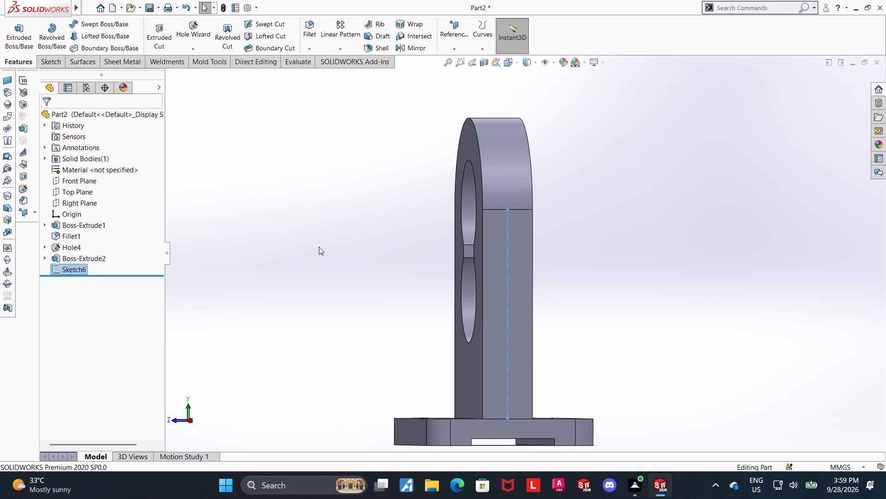
{"action": "left_click", "coordinate": [67, 268]}
{"action": "left_click", "coordinate": [77, 243]}
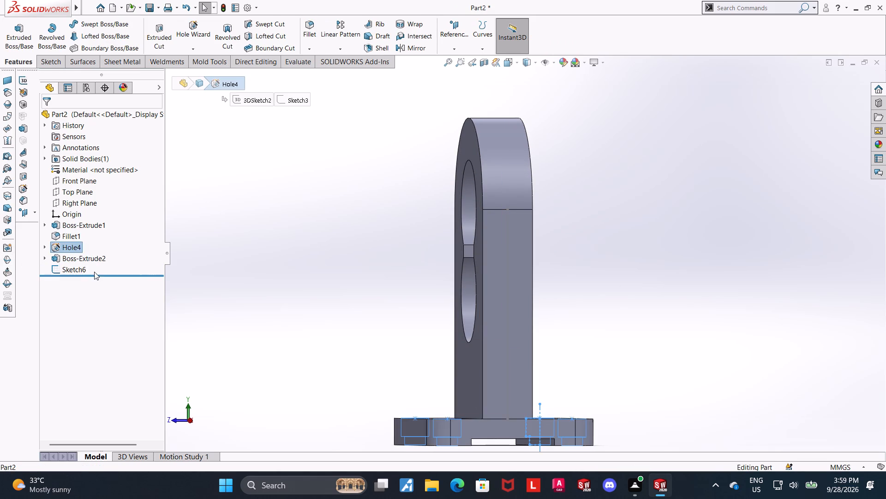
{"action": "left_click", "coordinate": [66, 268]}
{"action": "left_click", "coordinate": [69, 240]}
{"action": "left_click", "coordinate": [75, 266]}
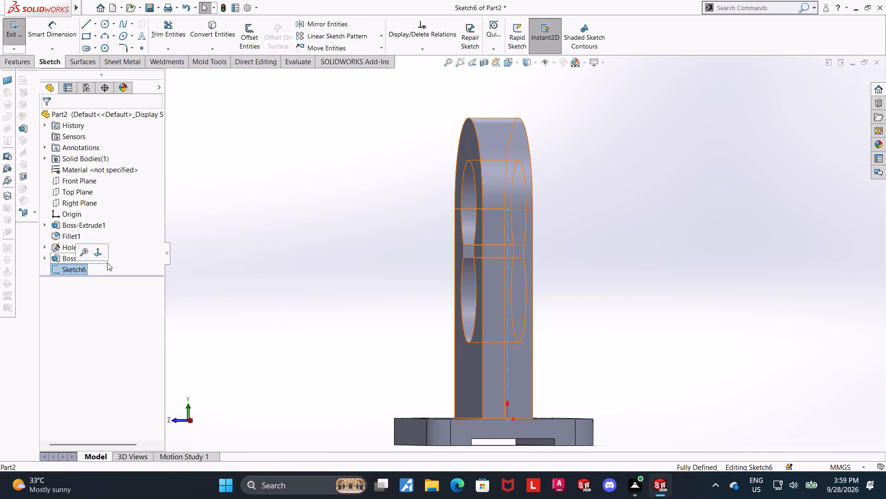
{"action": "left_click", "coordinate": [103, 257]}
Set the model's display style to Wireframe.
{"action": "scroll", "coordinate": [569, 195], "scroll_direction": "down", "scroll_amount": 2}
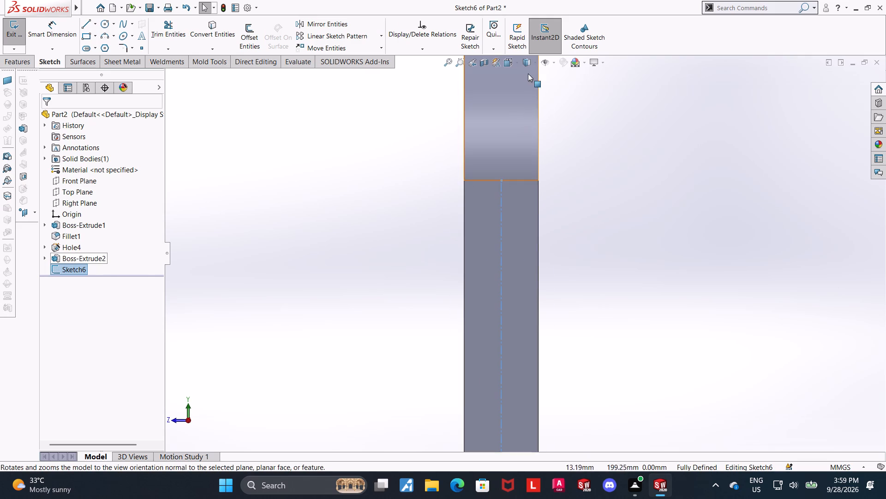
{"action": "left_click", "coordinate": [526, 63]}
{"action": "left_click", "coordinate": [528, 125]}
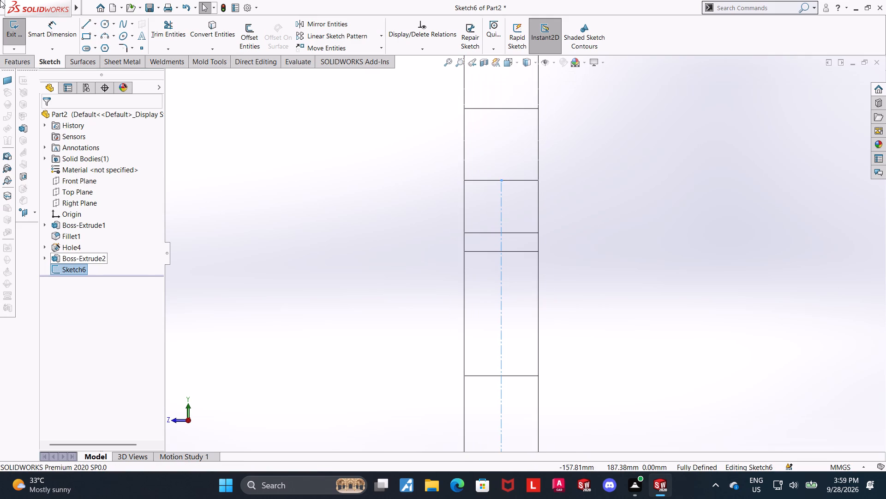
Sketch a horizontal centerline about 36 mm long across the side face, between the opening's upper and lower neck edges.
{"action": "left_click", "coordinate": [93, 24]}
{"action": "left_click", "coordinate": [96, 44]}
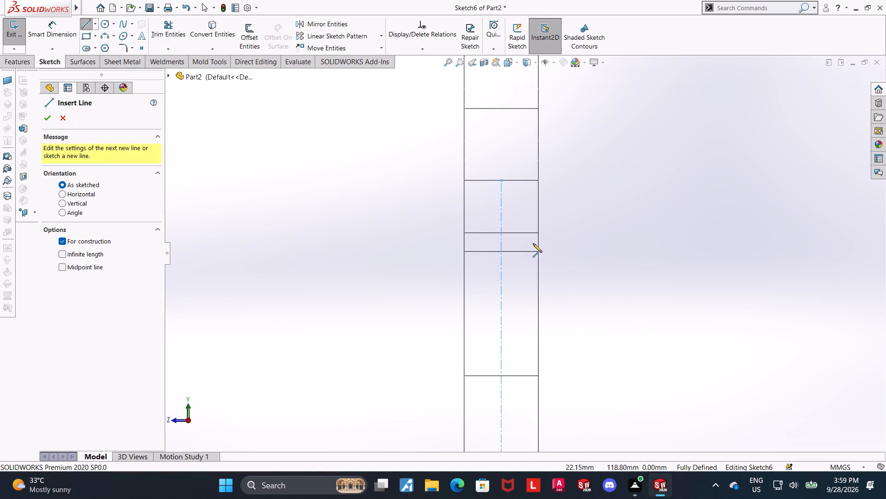
{"action": "left_click", "coordinate": [464, 242]}
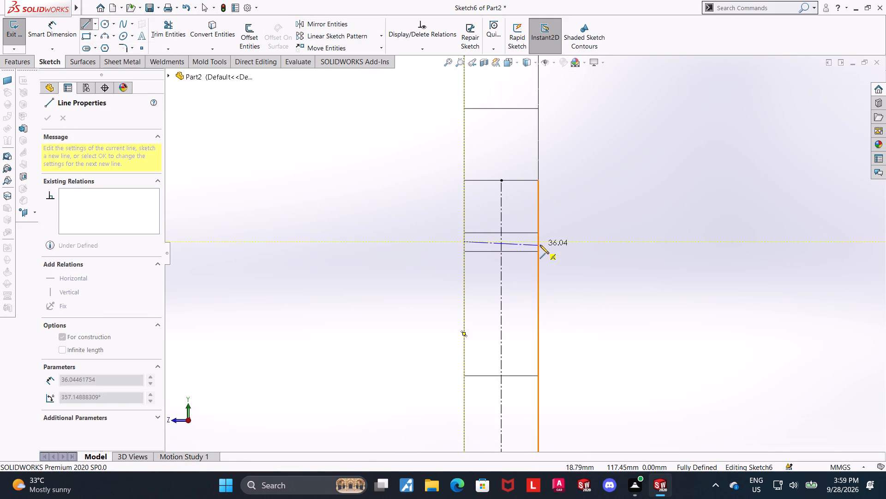
{"action": "left_click", "coordinate": [537, 243]}
{"action": "key", "text": "Escape"}
{"action": "key", "text": "Escape"}
{"action": "scroll", "coordinate": [530, 243], "scroll_direction": "down", "scroll_amount": 2}
{"action": "key", "text": "Escape"}
{"action": "scroll", "coordinate": [476, 217], "scroll_direction": "down", "scroll_amount": 2}
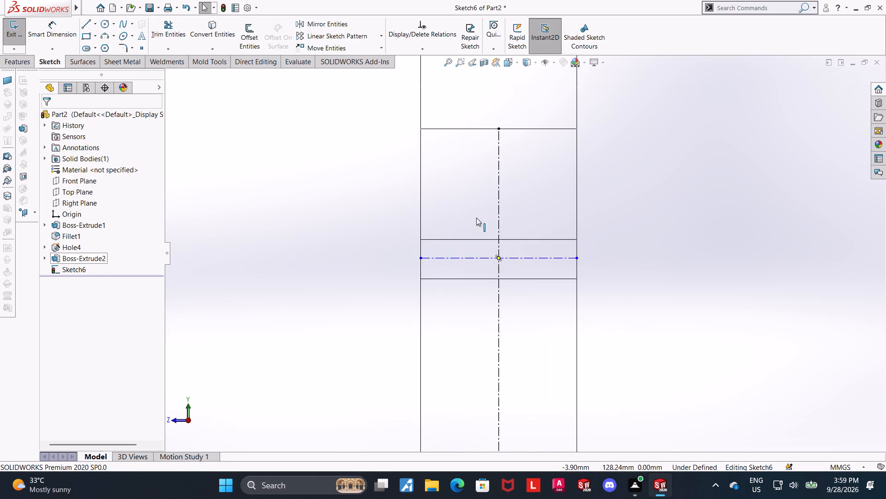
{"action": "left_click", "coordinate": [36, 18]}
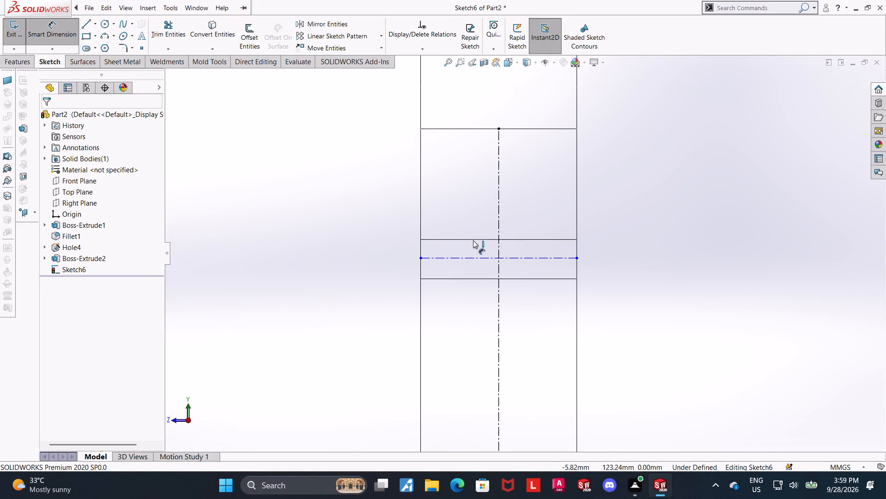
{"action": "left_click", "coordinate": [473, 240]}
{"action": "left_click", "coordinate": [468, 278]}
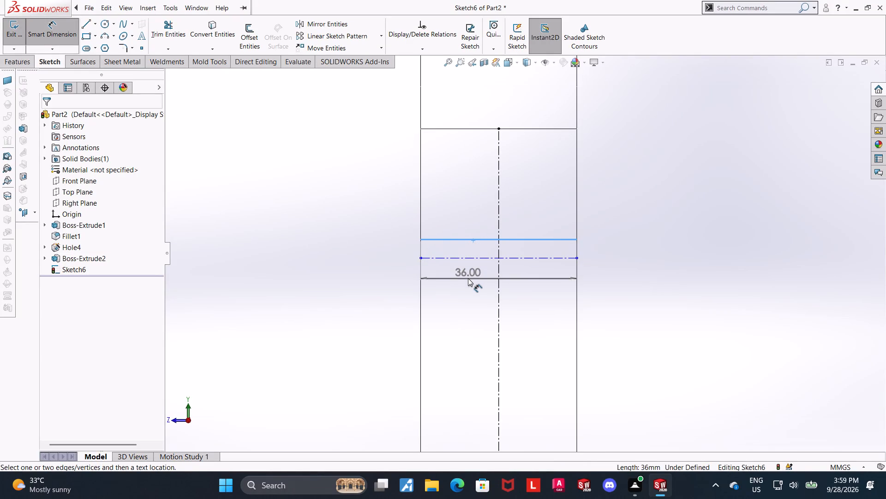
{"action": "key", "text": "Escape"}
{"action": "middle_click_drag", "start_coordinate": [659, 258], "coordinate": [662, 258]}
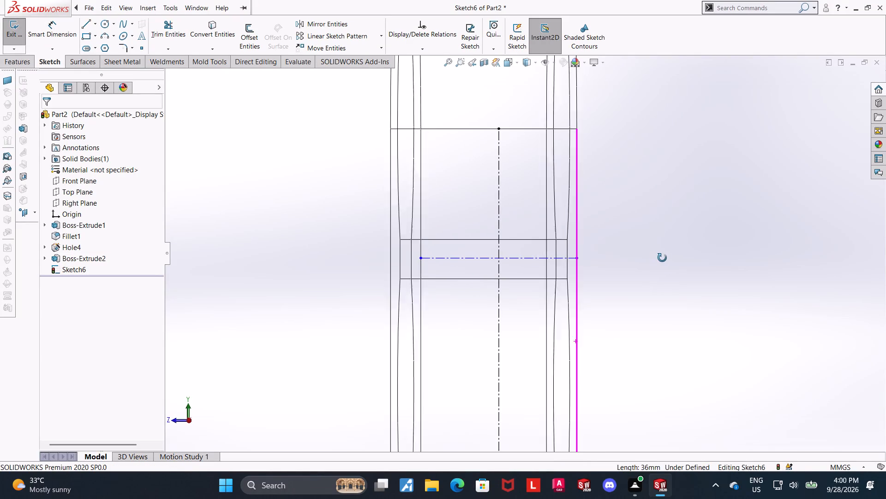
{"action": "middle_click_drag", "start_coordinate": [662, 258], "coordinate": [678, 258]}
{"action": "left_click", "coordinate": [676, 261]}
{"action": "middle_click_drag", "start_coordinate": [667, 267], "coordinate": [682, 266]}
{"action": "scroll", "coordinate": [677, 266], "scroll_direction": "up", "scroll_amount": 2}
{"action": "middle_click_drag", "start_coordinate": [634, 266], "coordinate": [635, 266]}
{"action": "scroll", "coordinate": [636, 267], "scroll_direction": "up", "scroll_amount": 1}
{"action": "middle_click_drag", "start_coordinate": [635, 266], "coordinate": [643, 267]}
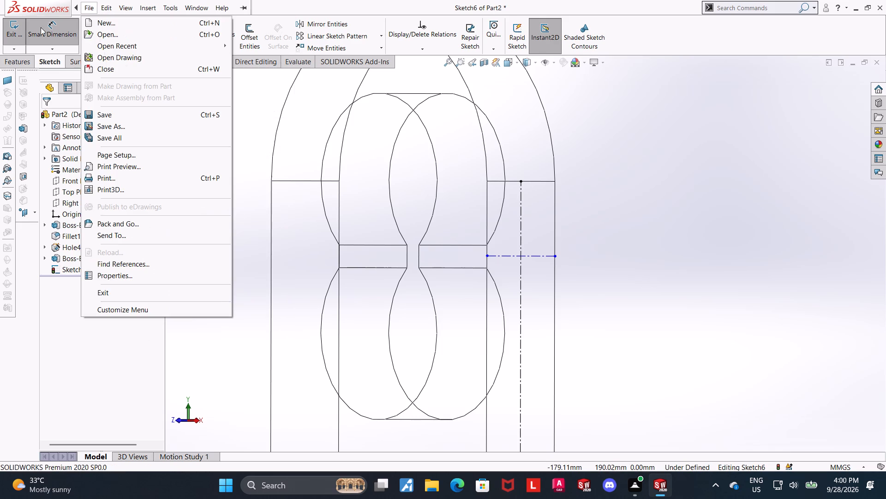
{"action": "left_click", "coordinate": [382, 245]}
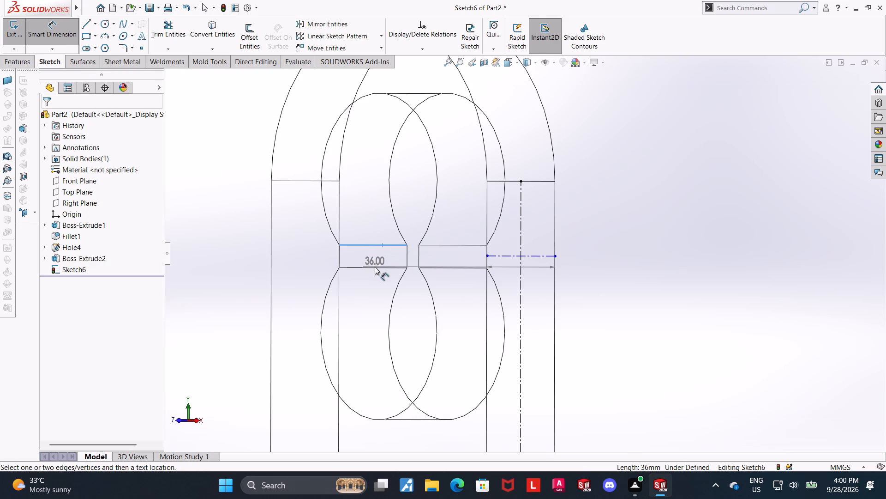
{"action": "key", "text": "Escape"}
Undo the horizontal centerline on the upright's side face.
{"action": "middle_click_drag", "start_coordinate": [711, 264], "coordinate": [698, 264]}
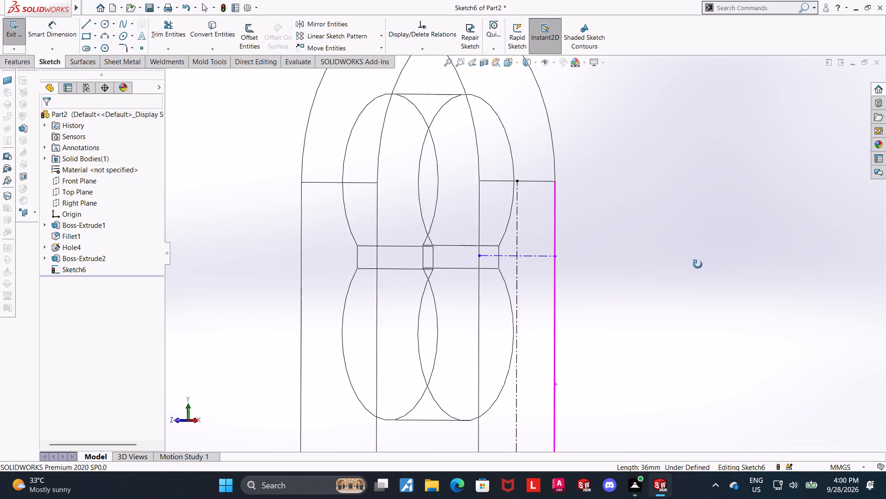
{"action": "middle_click_drag", "start_coordinate": [698, 264], "coordinate": [687, 264]}
{"action": "key", "text": "Escape"}
{"action": "key", "text": "ctrl+z"}
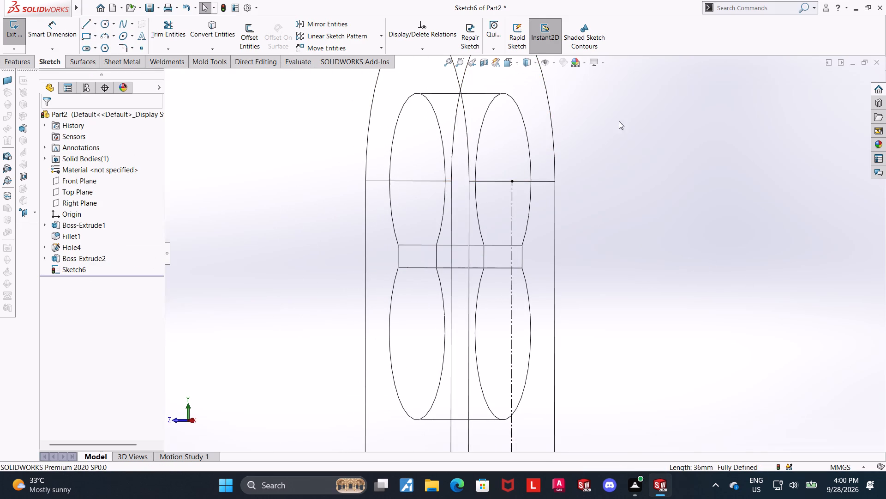
Examine the upright's side face, vertical centerline and opening neck edges from the Right view and at an angle.
{"action": "left_click", "coordinate": [525, 64]}
{"action": "left_click", "coordinate": [508, 61]}
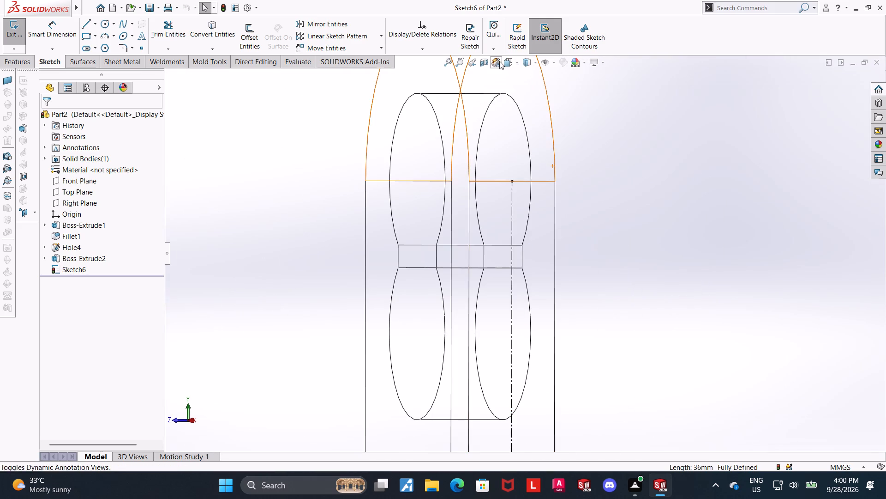
{"action": "left_click", "coordinate": [512, 67]}
{"action": "left_click", "coordinate": [462, 297]}
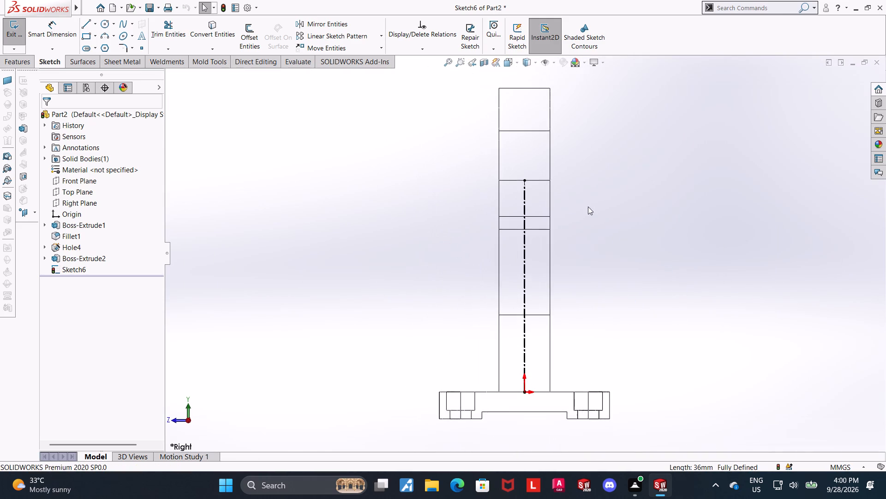
{"action": "scroll", "coordinate": [570, 209], "scroll_direction": "down", "scroll_amount": 2}
{"action": "key", "text": "Escape"}
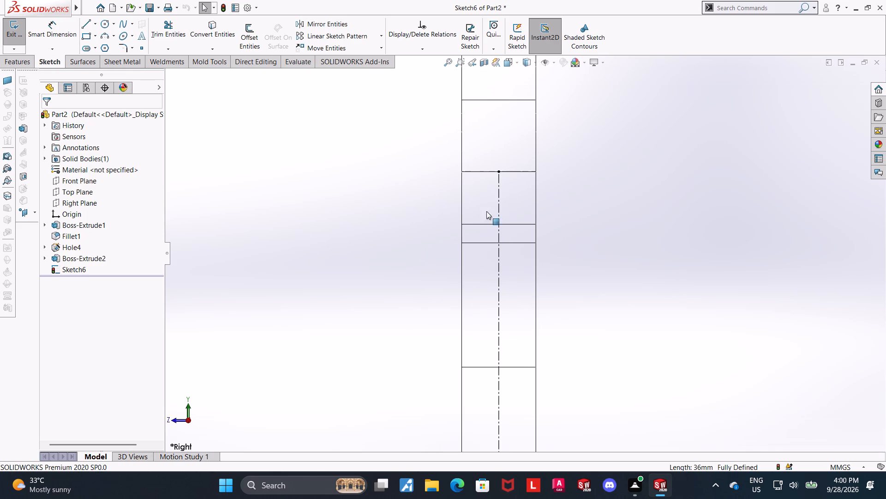
{"action": "scroll", "coordinate": [511, 236], "scroll_direction": "up", "scroll_amount": 3}
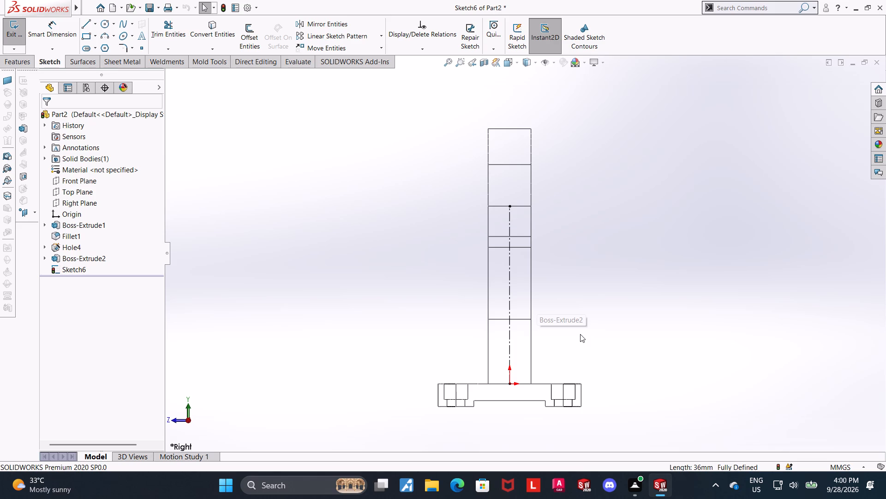
{"action": "scroll", "coordinate": [580, 334], "scroll_direction": "down", "scroll_amount": 2}
{"action": "scroll", "coordinate": [482, 167], "scroll_direction": "down", "scroll_amount": 4}
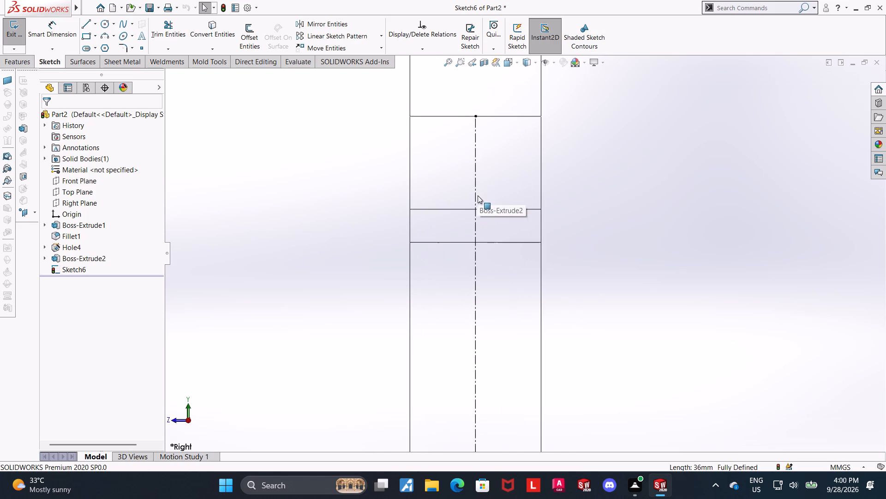
{"action": "scroll", "coordinate": [494, 208], "scroll_direction": "up", "scroll_amount": 3}
{"action": "scroll", "coordinate": [540, 218], "scroll_direction": "up", "scroll_amount": 2}
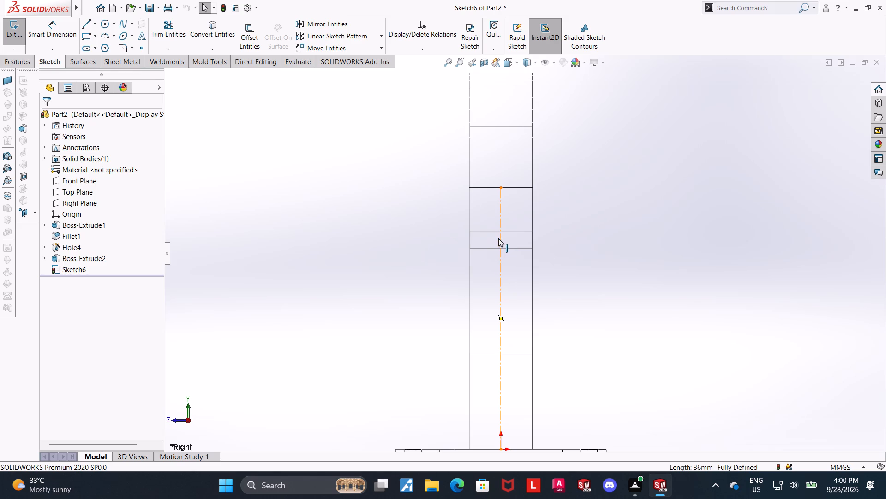
{"action": "middle_click_drag", "start_coordinate": [399, 185], "coordinate": [418, 188]}
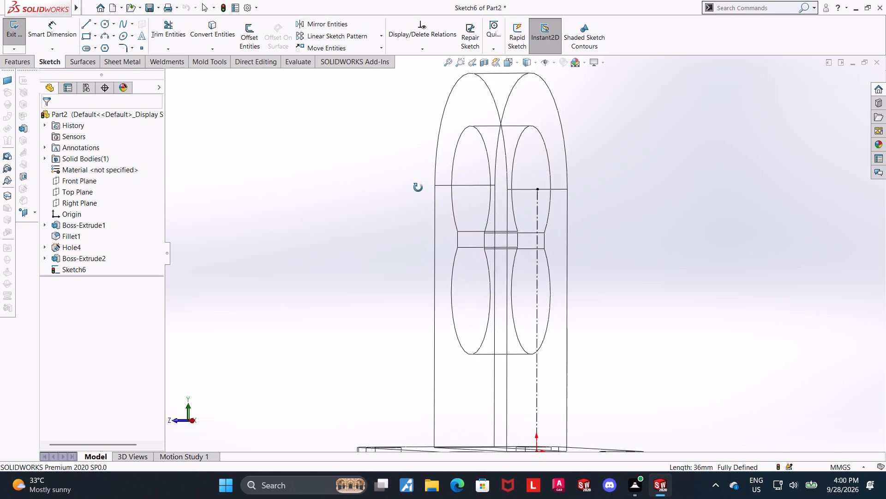
{"action": "middle_click_drag", "start_coordinate": [418, 188], "coordinate": [400, 179]}
In the Right view, place a sketch point on the vertical centerline between the neck edges, about 119 mm above the origin.
{"action": "left_click", "coordinate": [504, 61]}
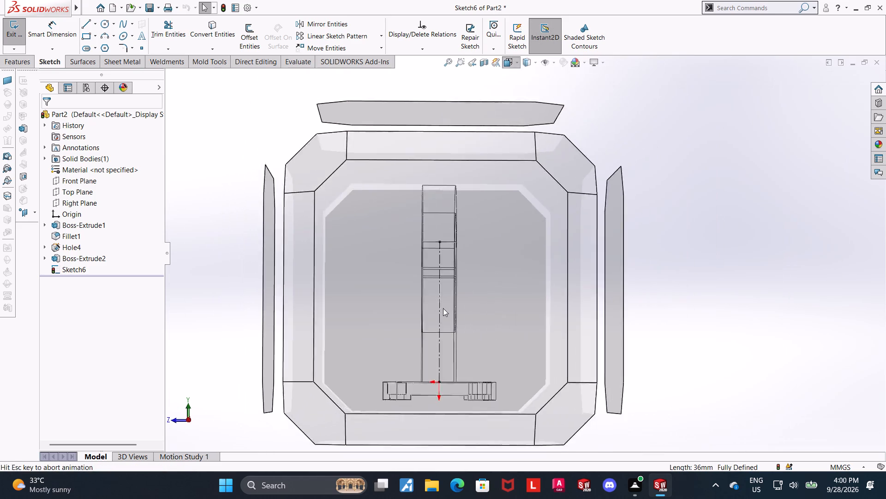
{"action": "left_click", "coordinate": [431, 306]}
{"action": "scroll", "coordinate": [581, 198], "scroll_direction": "down", "scroll_amount": 2}
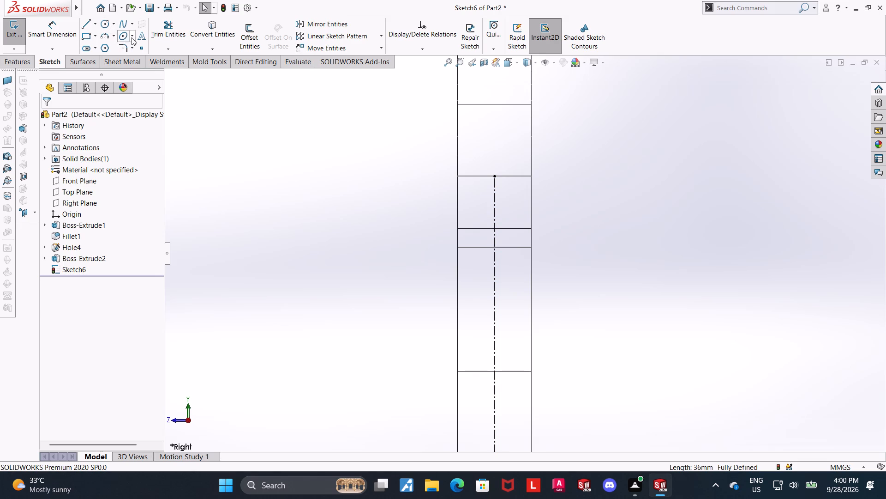
{"action": "left_click", "coordinate": [141, 50]}
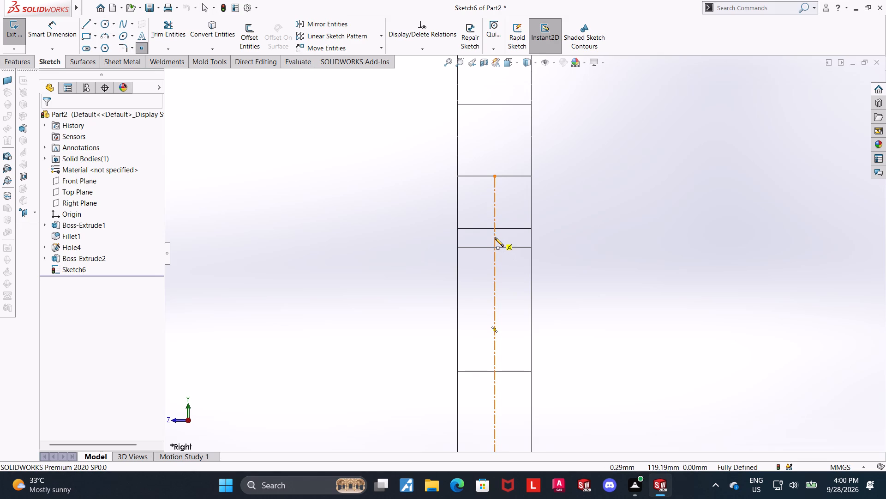
{"action": "left_click", "coordinate": [493, 237]}
{"action": "key", "text": "Escape"}
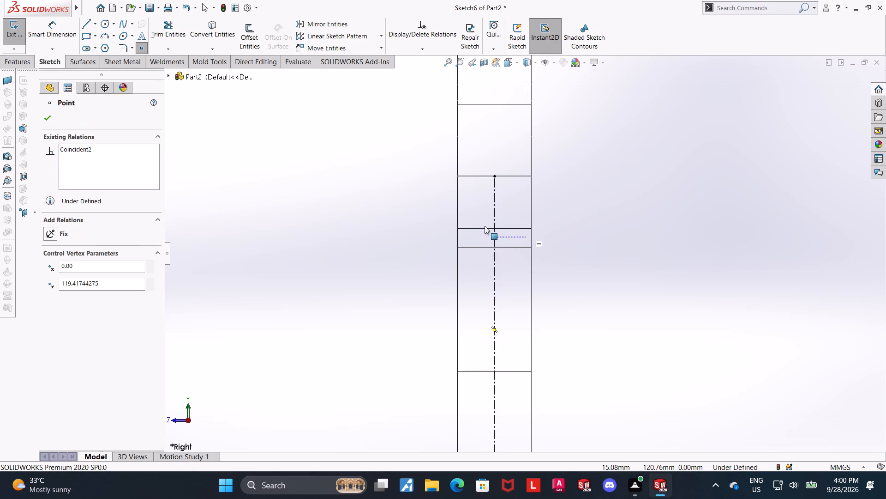
Dimension the sketch point 5 mm below the opening neck's upper edge.
{"action": "left_click", "coordinate": [53, 27]}
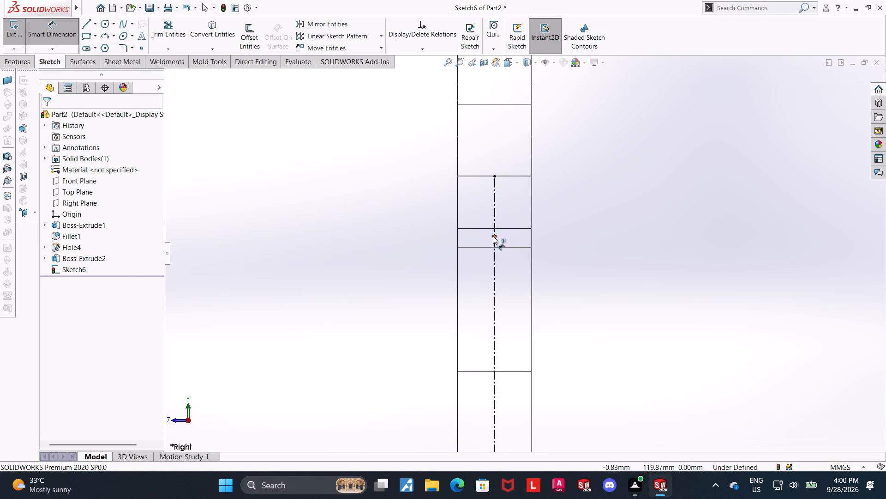
{"action": "left_click", "coordinate": [493, 236]}
{"action": "left_click", "coordinate": [503, 230]}
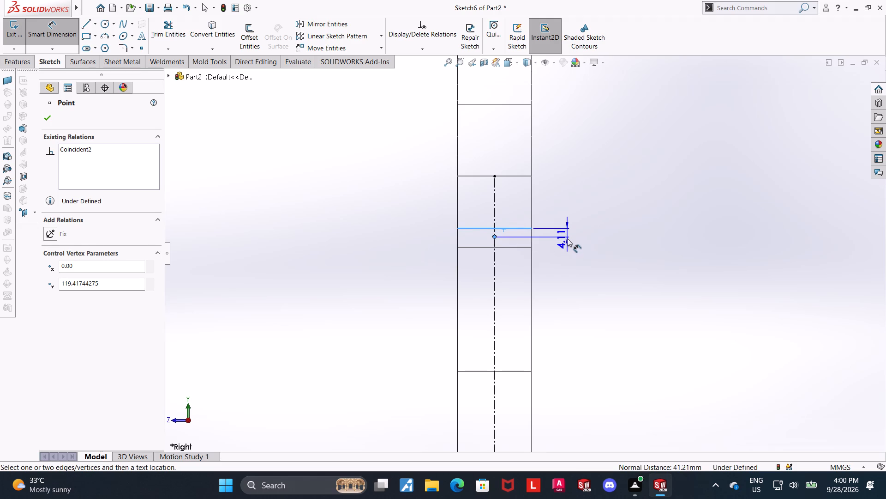
{"action": "key", "text": "Escape"}
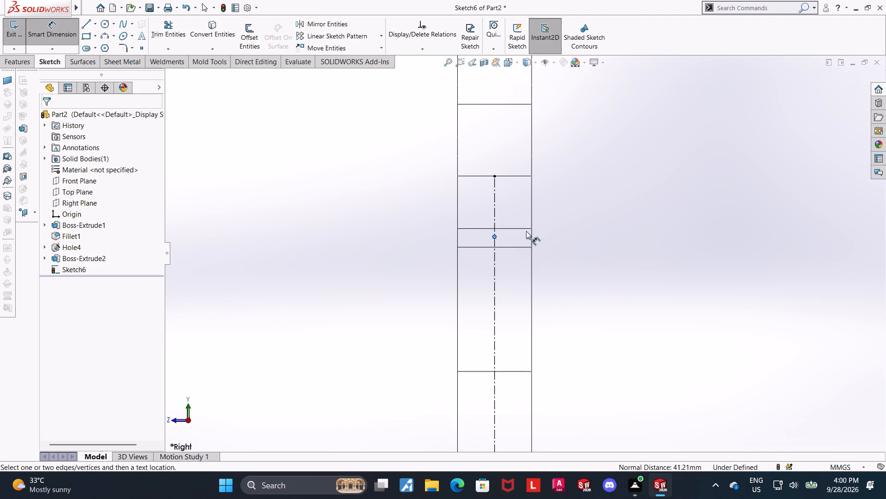
{"action": "left_click", "coordinate": [523, 230]}
{"action": "key", "text": "Escape"}
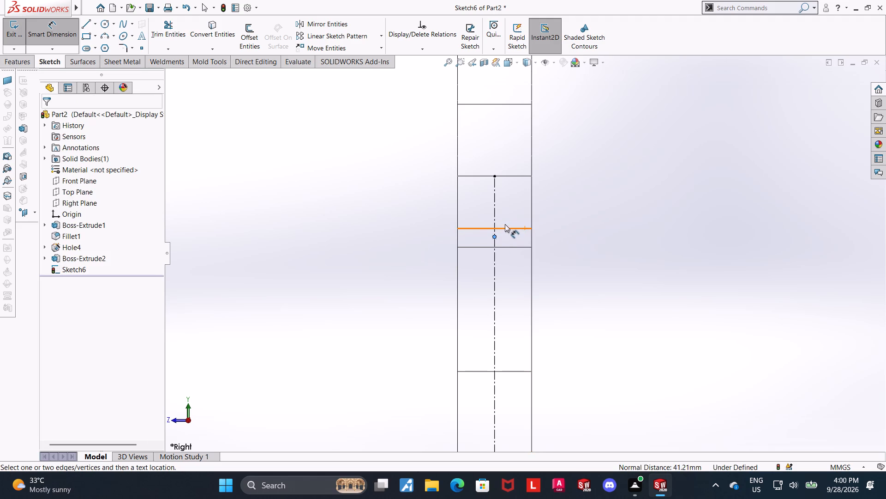
{"action": "left_click", "coordinate": [507, 229]}
{"action": "left_click", "coordinate": [551, 240]}
{"action": "key", "text": "5"}
{"action": "key", "text": "Return"}
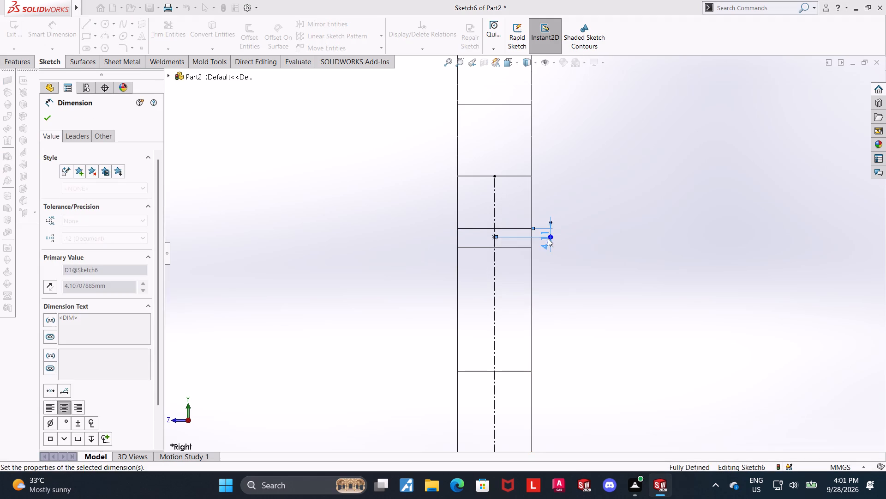
{"action": "key", "text": "Escape"}
{"action": "key", "text": "Escape"}
Exit the side face sketch containing the centerline and point.
{"action": "scroll", "coordinate": [502, 243], "scroll_direction": "down", "scroll_amount": 4}
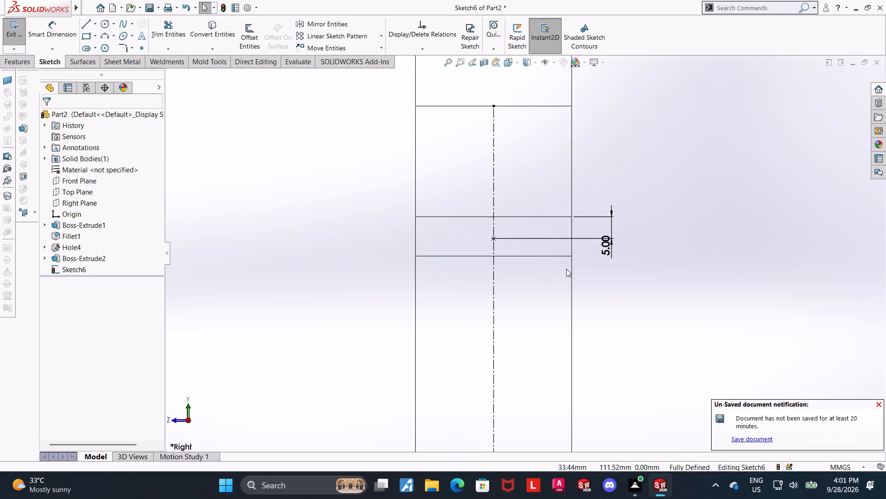
{"action": "scroll", "coordinate": [536, 268], "scroll_direction": "down", "scroll_amount": 3}
{"action": "scroll", "coordinate": [455, 213], "scroll_direction": "down", "scroll_amount": 4}
{"action": "scroll", "coordinate": [472, 207], "scroll_direction": "up", "scroll_amount": 8}
{"action": "key", "text": "Escape"}
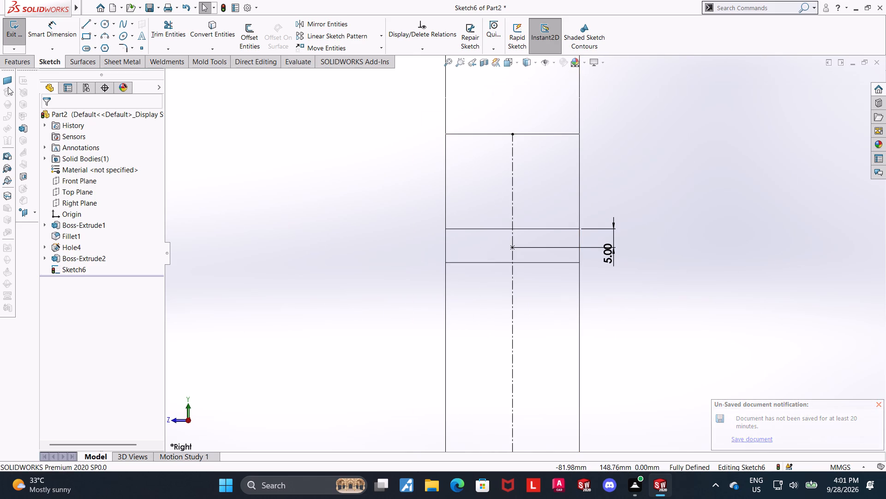
{"action": "left_click", "coordinate": [14, 24]}
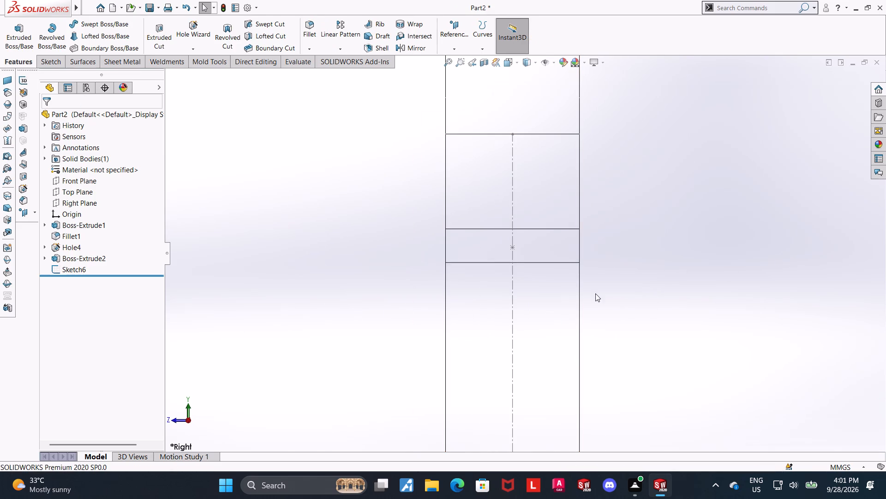
Start a Hole Wizard legacy hole of type Counterbored and set its diameter to 18 mm.
{"action": "left_click", "coordinate": [202, 27]}
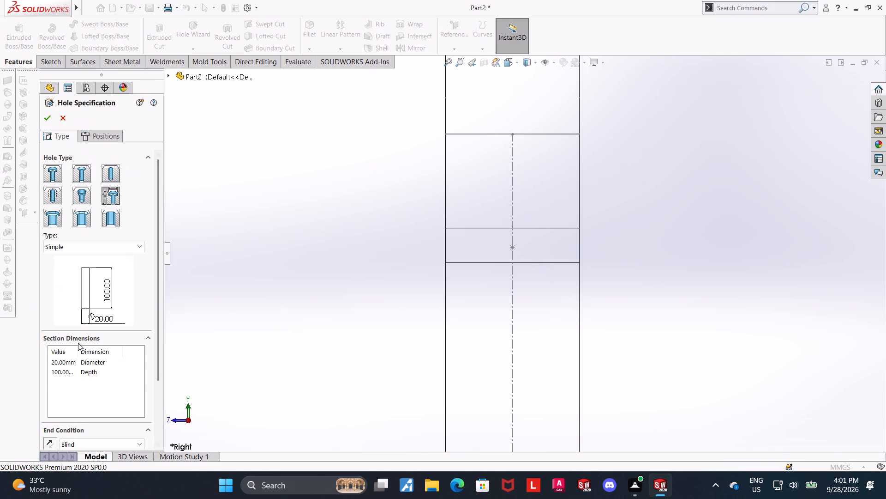
{"action": "left_click", "coordinate": [64, 244]}
{"action": "left_click", "coordinate": [66, 311]}
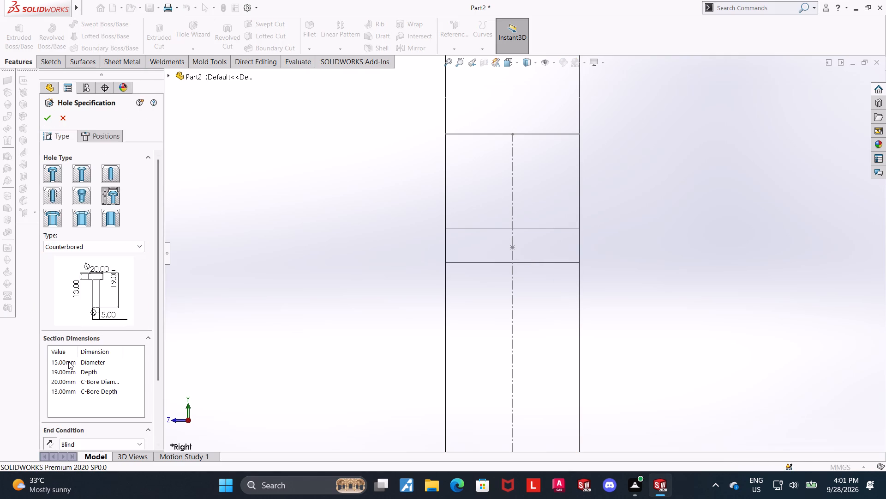
{"action": "double_click", "coordinate": [68, 361]}
{"action": "type", "text": "18"}
{"action": "key", "text": "Return"}
Set the hole's end condition to Up To Surface, ending at the opening's neck face nearest the sketched side face.
{"action": "left_click", "coordinate": [74, 447]}
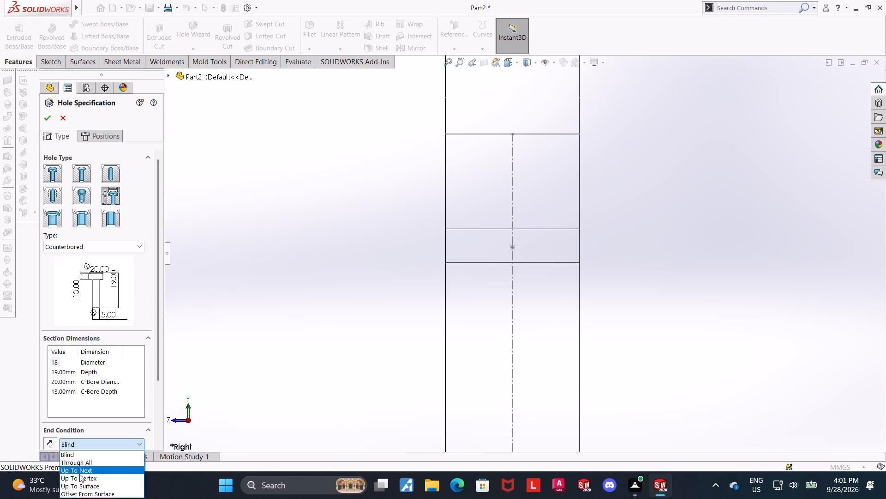
{"action": "left_click", "coordinate": [78, 486]}
{"action": "middle_click_drag", "start_coordinate": [365, 246], "coordinate": [457, 264]}
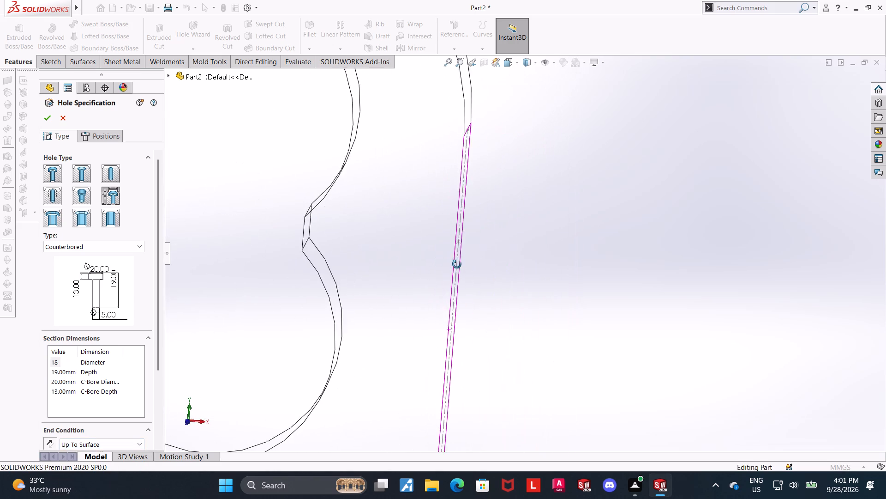
{"action": "middle_click_drag", "start_coordinate": [457, 264], "coordinate": [458, 265]}
{"action": "middle_click_drag", "start_coordinate": [364, 249], "coordinate": [398, 263]}
{"action": "left_click", "coordinate": [300, 225]}
{"action": "middle_click_drag", "start_coordinate": [622, 280], "coordinate": [601, 277]}
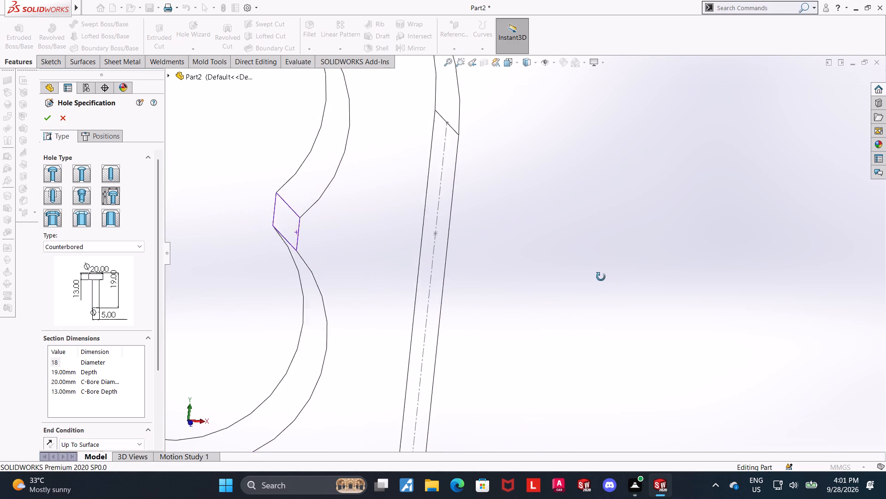
{"action": "middle_click_drag", "start_coordinate": [601, 277], "coordinate": [555, 259]}
{"action": "scroll", "coordinate": [77, 398], "scroll_direction": "down", "scroll_amount": 4}
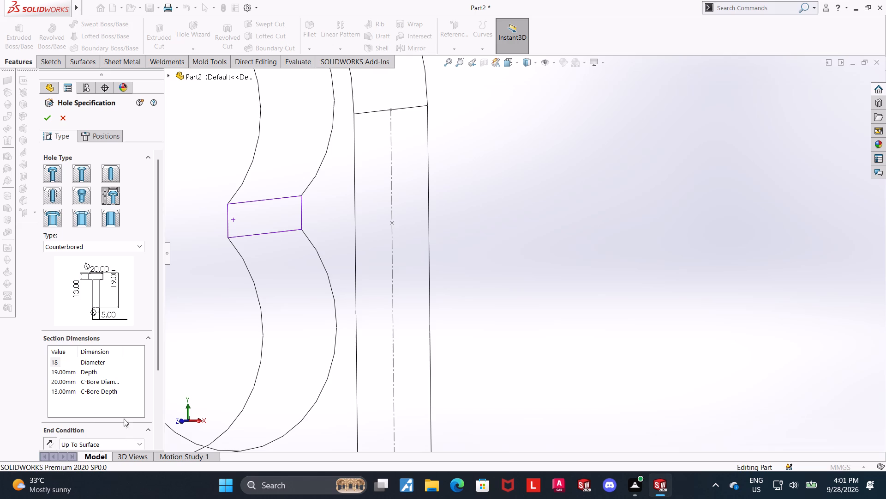
{"action": "left_click_drag", "start_coordinate": [156, 345], "coordinate": [155, 372]}
{"action": "middle_click_drag", "start_coordinate": [594, 292], "coordinate": [546, 269]}
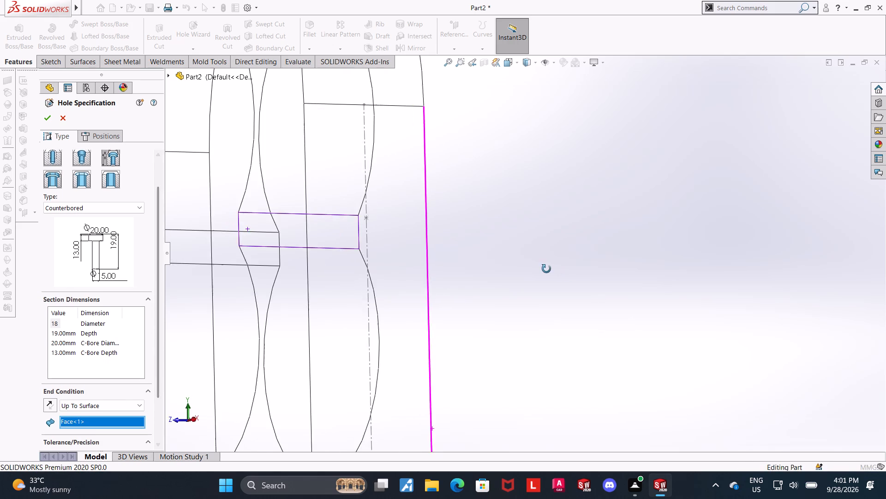
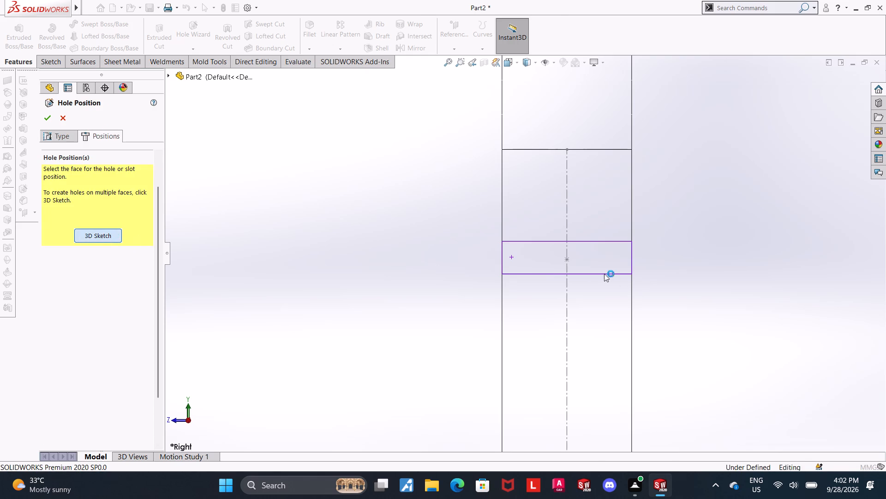
Set the counterbore depth to 15 mm and place the counterbored hole on the sketched point of the upright's side face.
{"action": "left_click", "coordinate": [568, 260]}
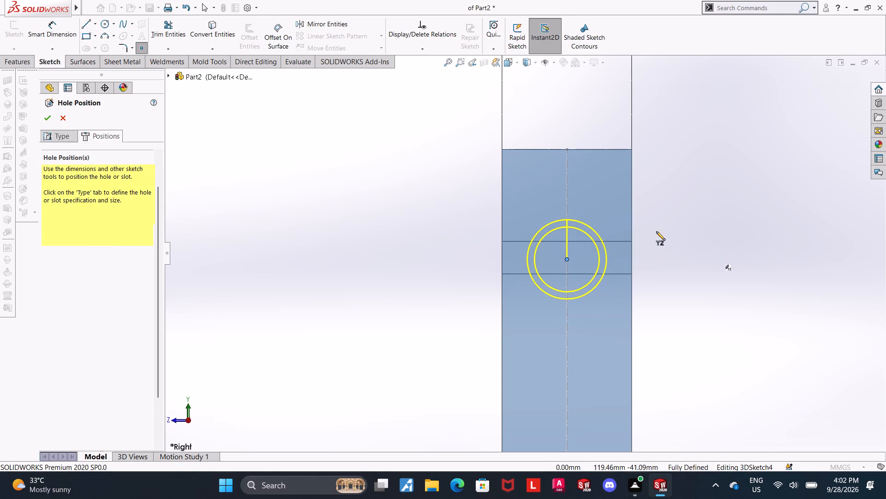
{"action": "left_click", "coordinate": [51, 118]}
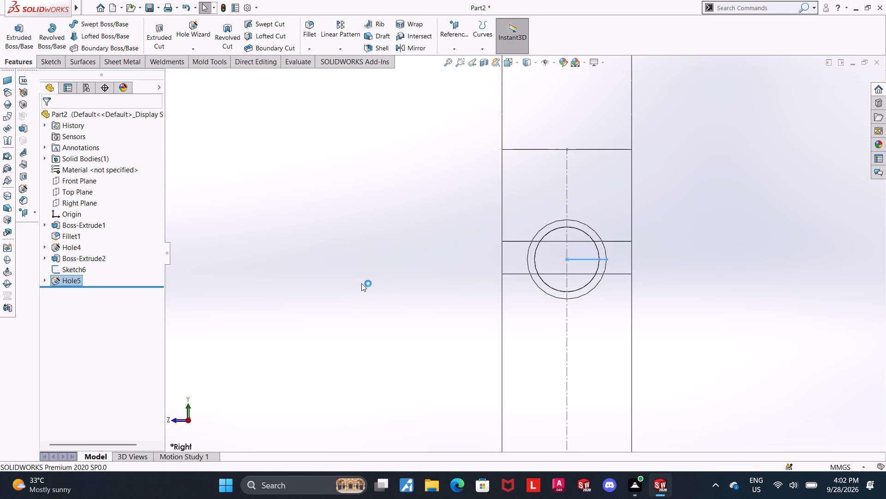
Change the model's display style to Shaded With Edges.
{"action": "middle_click_drag", "start_coordinate": [360, 283], "coordinate": [456, 287]}
{"action": "scroll", "coordinate": [456, 287], "scroll_direction": "up", "scroll_amount": 2}
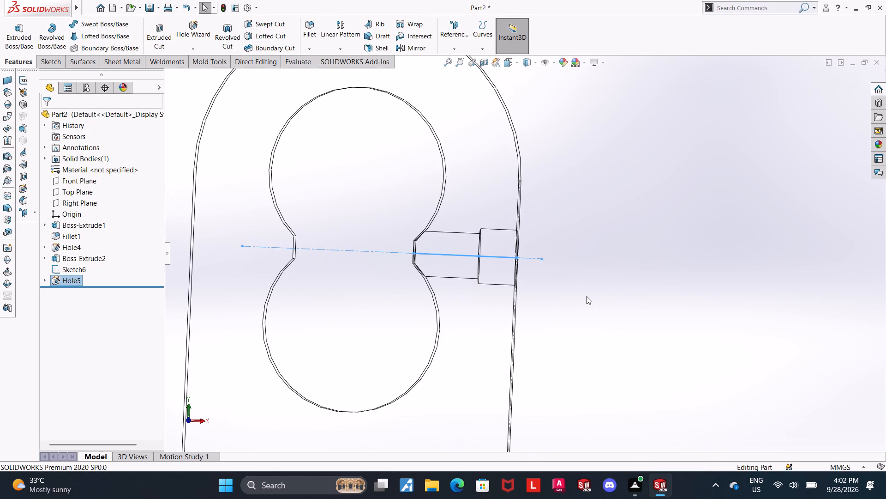
{"action": "scroll", "coordinate": [581, 294], "scroll_direction": "up", "scroll_amount": 2}
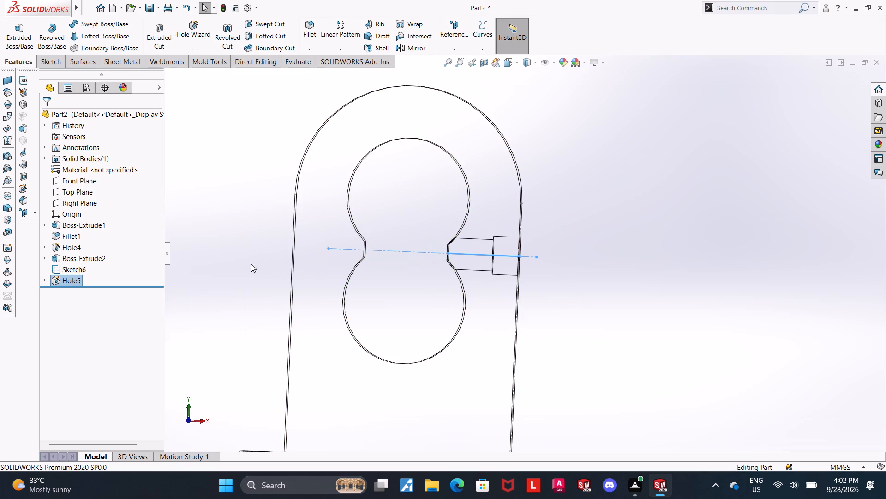
{"action": "key", "text": "Escape"}
{"action": "scroll", "coordinate": [488, 96], "scroll_direction": "up", "scroll_amount": 2}
{"action": "left_click", "coordinate": [538, 61]}
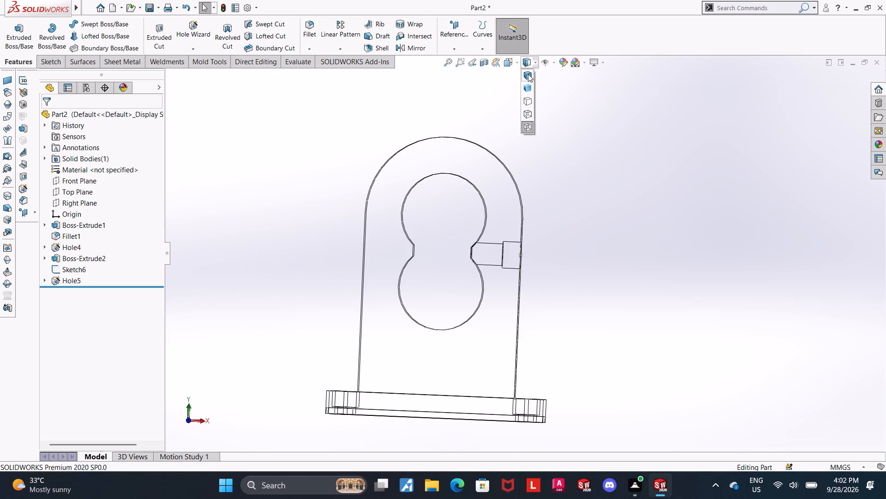
{"action": "left_click", "coordinate": [528, 73]}
Hide the sketch containing the centerline and point on the upright's side face.
{"action": "scroll", "coordinate": [673, 281], "scroll_direction": "up", "scroll_amount": 1}
{"action": "middle_click_drag", "start_coordinate": [672, 281], "coordinate": [600, 281]}
{"action": "left_click", "coordinate": [592, 274]}
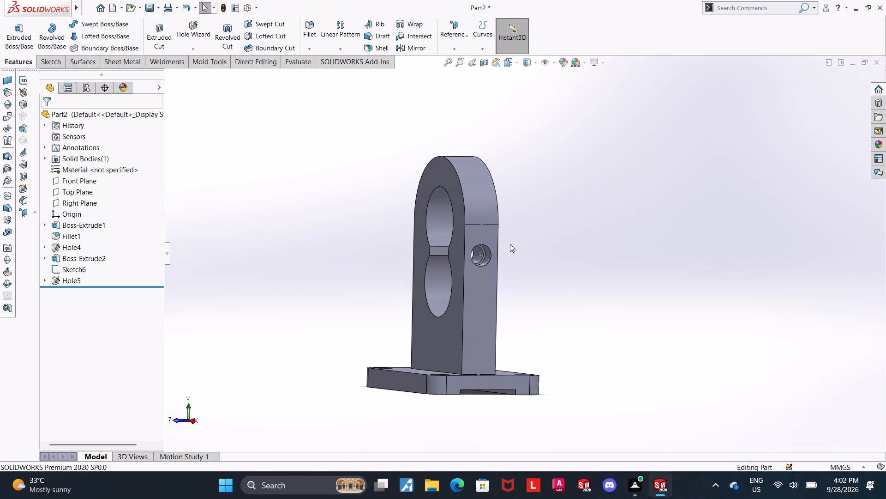
{"action": "scroll", "coordinate": [503, 244], "scroll_direction": "down", "scroll_amount": 6}
{"action": "right_click", "coordinate": [83, 269]}
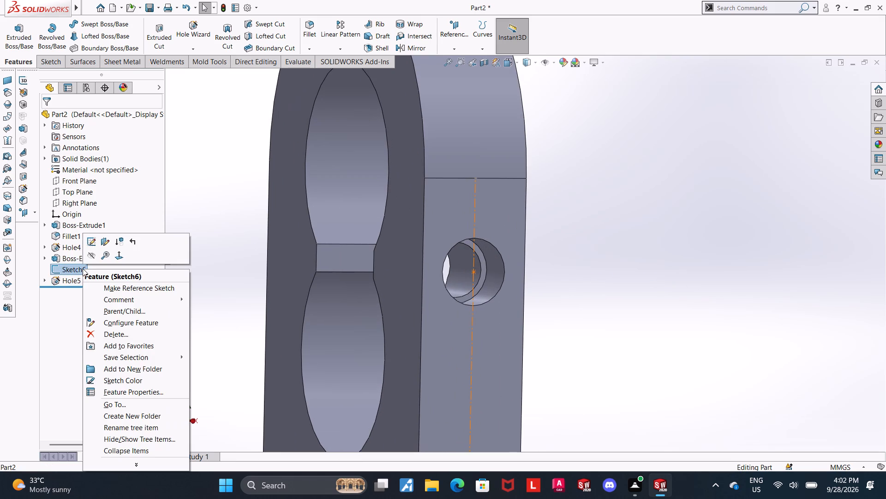
{"action": "left_click", "coordinate": [89, 257]}
Mirror the counterbored side hole about the Right Plane to the opposite side of the upright.
{"action": "scroll", "coordinate": [646, 308], "scroll_direction": "up", "scroll_amount": 4}
{"action": "left_click", "coordinate": [645, 306]}
{"action": "middle_click_drag", "start_coordinate": [567, 304], "coordinate": [645, 302]}
{"action": "scroll", "coordinate": [645, 302], "scroll_direction": "up", "scroll_amount": 1}
{"action": "middle_click_drag", "start_coordinate": [638, 299], "coordinate": [662, 308]}
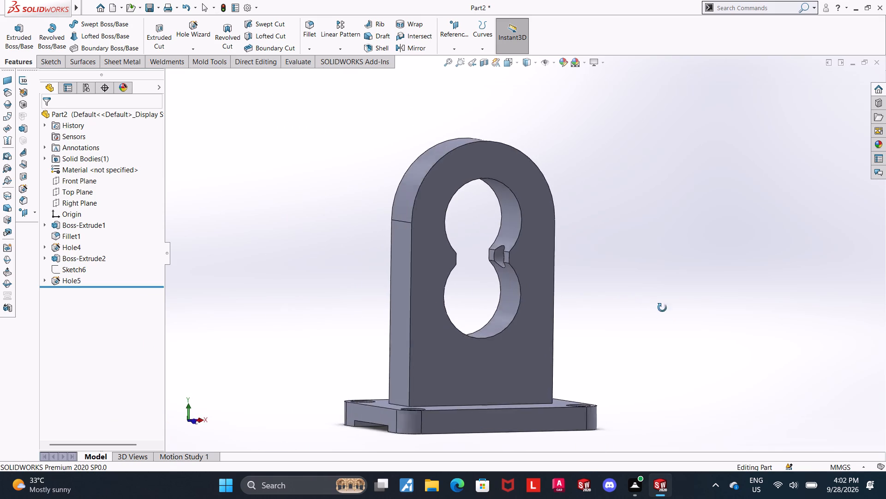
{"action": "middle_click_drag", "start_coordinate": [662, 308], "coordinate": [613, 303]}
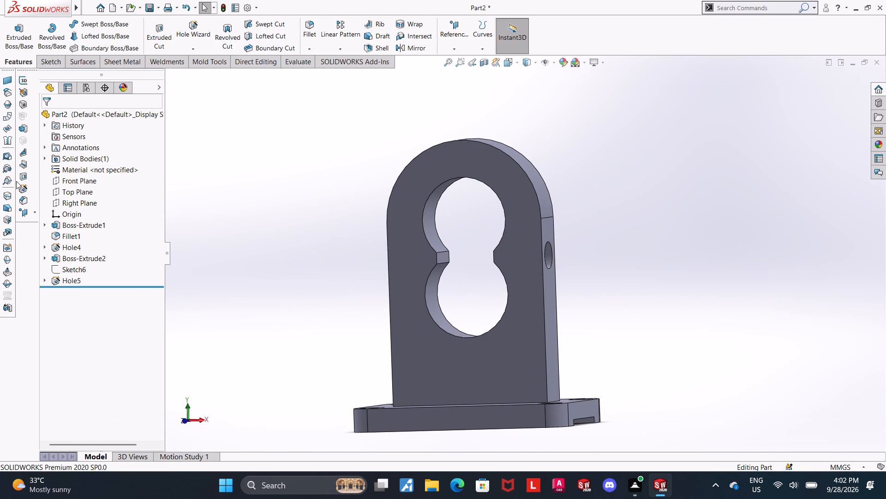
{"action": "left_click", "coordinate": [70, 206]}
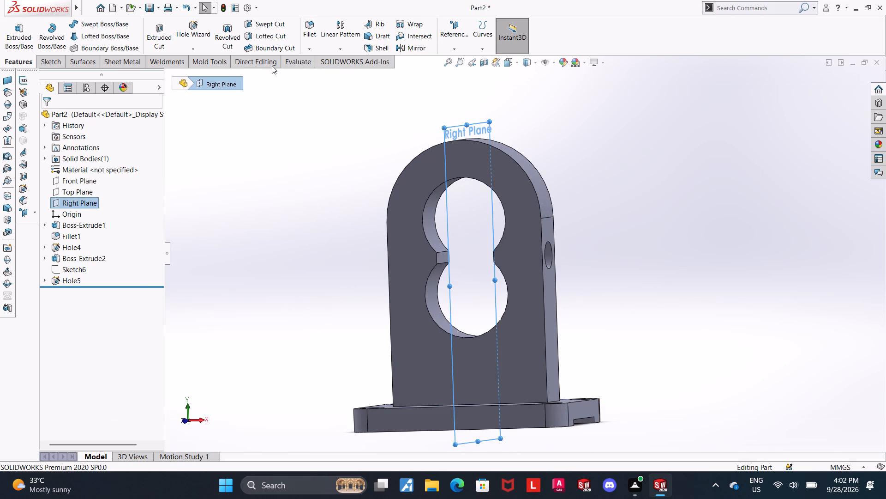
{"action": "left_click", "coordinate": [428, 47]}
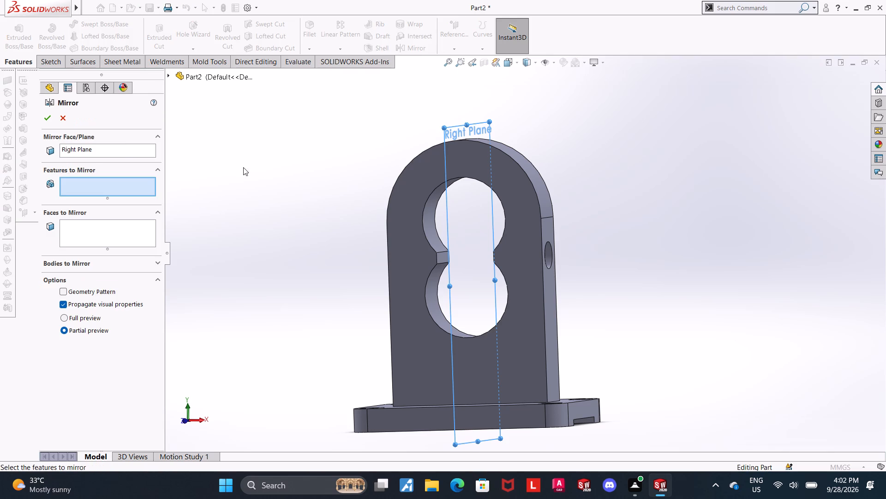
{"action": "left_click", "coordinate": [170, 77]}
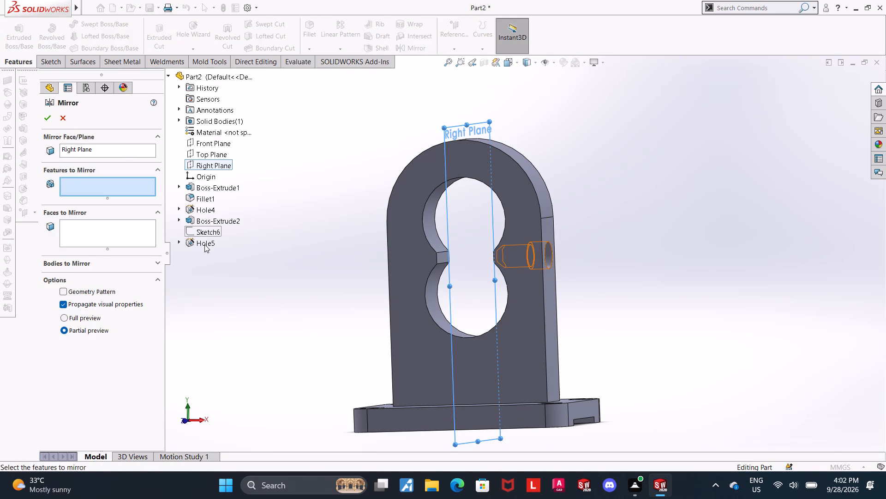
{"action": "left_click", "coordinate": [204, 244]}
{"action": "left_click", "coordinate": [42, 118]}
{"action": "left_click", "coordinate": [340, 218]}
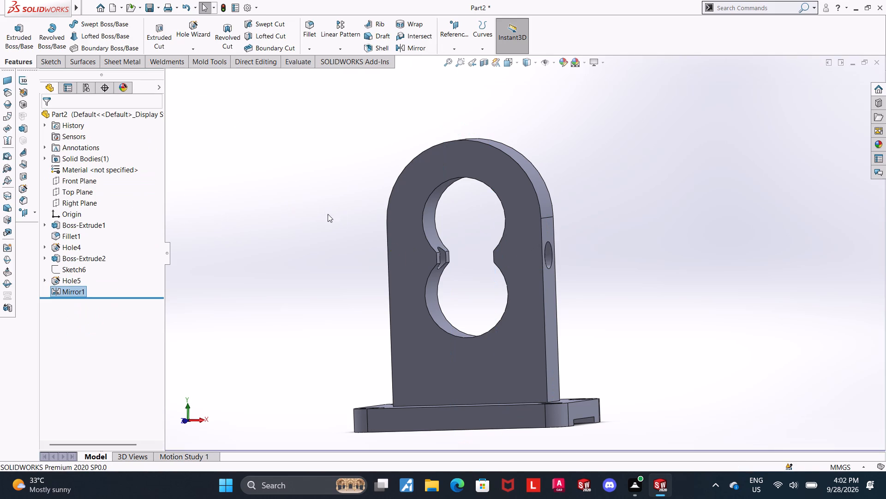
Examine the mirrored side hole and the upright's front face from several angles.
{"action": "middle_click_drag", "start_coordinate": [328, 220], "coordinate": [327, 218]}
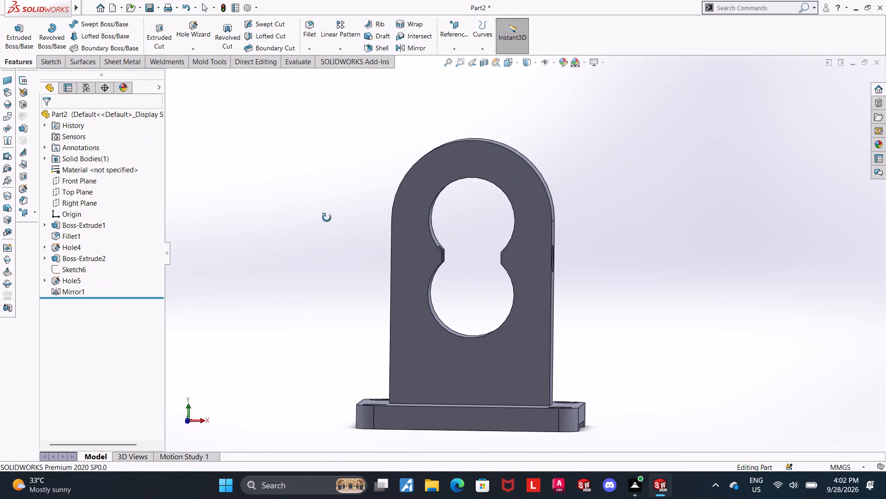
{"action": "middle_click_drag", "start_coordinate": [327, 218], "coordinate": [310, 214]}
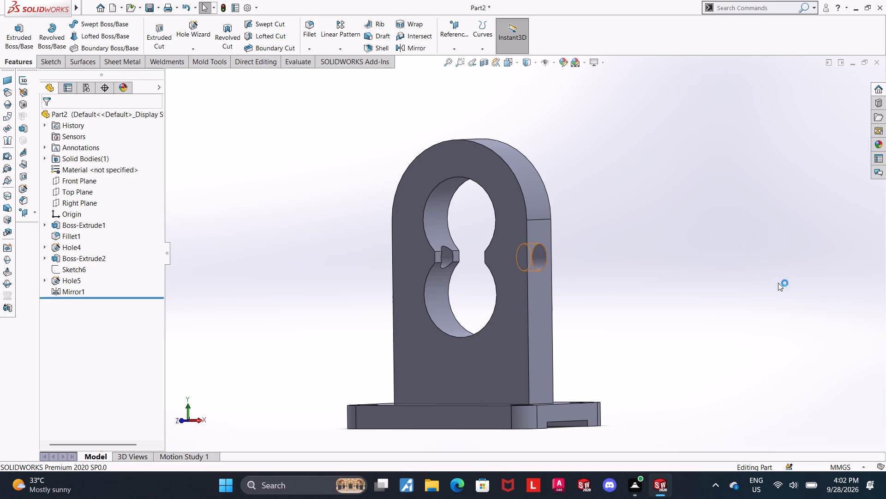
{"action": "middle_click_drag", "start_coordinate": [571, 250], "coordinate": [584, 251]}
{"action": "scroll", "coordinate": [584, 251], "scroll_direction": "up", "scroll_amount": 3}
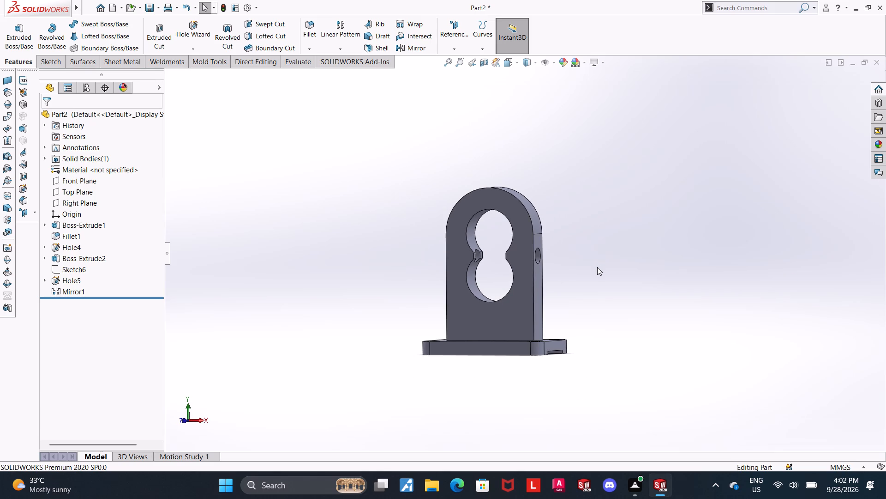
{"action": "scroll", "coordinate": [597, 267], "scroll_direction": "down", "scroll_amount": 2}
{"action": "middle_click_drag", "start_coordinate": [590, 282], "coordinate": [603, 281]}
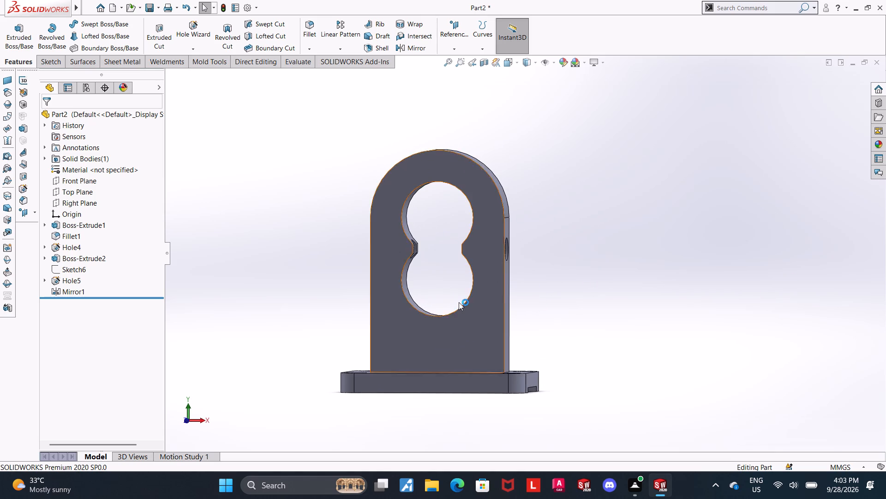
{"action": "scroll", "coordinate": [459, 302], "scroll_direction": "up", "scroll_amount": 1}
{"action": "left_click", "coordinate": [458, 320]}
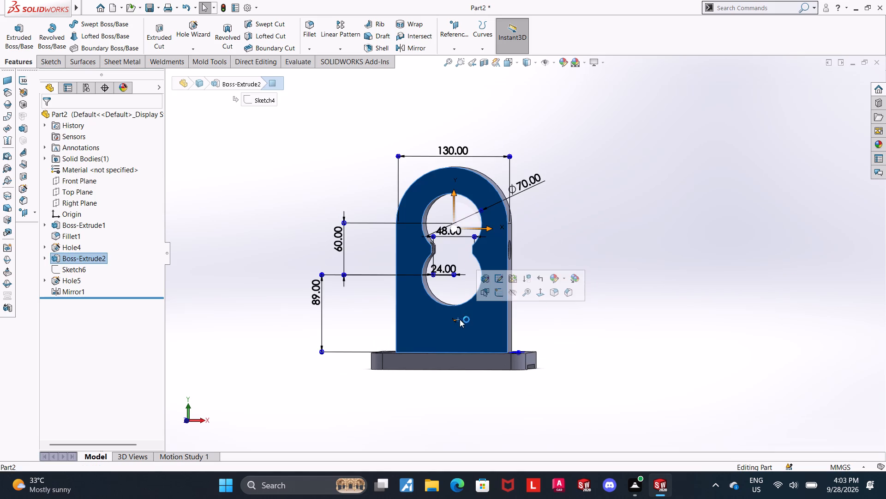
{"action": "left_click", "coordinate": [264, 290]}
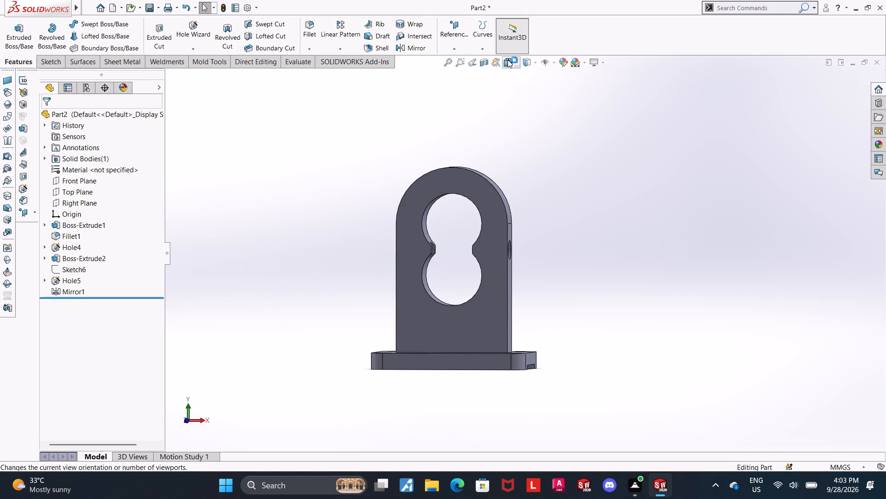
Start a sketch on the upright's front face, viewed normal to it.
{"action": "left_click", "coordinate": [507, 64]}
{"action": "left_click", "coordinate": [427, 325]}
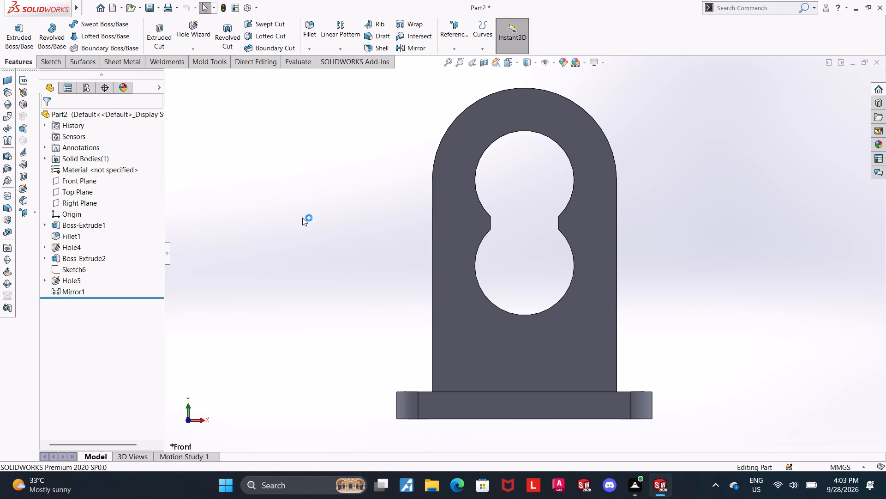
{"action": "scroll", "coordinate": [445, 206], "scroll_direction": "up", "scroll_amount": 1}
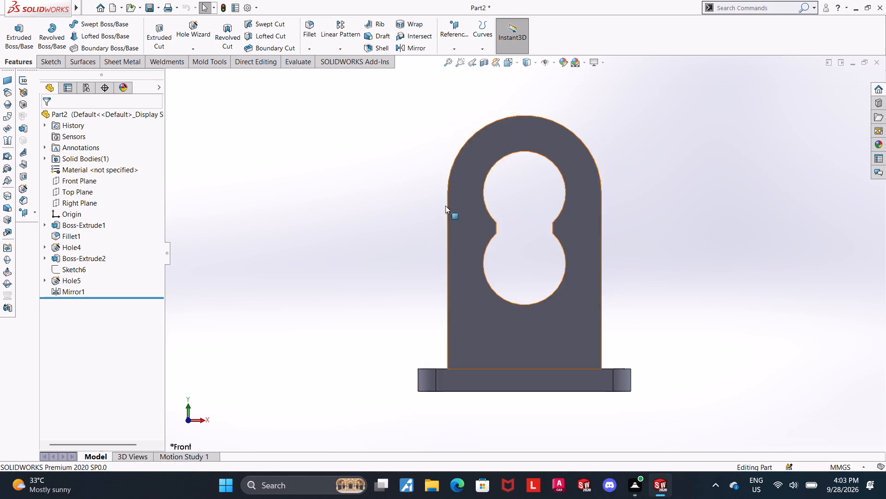
{"action": "scroll", "coordinate": [445, 206], "scroll_direction": "up", "scroll_amount": 1}
{"action": "scroll", "coordinate": [692, 254], "scroll_direction": "down", "scroll_amount": 1}
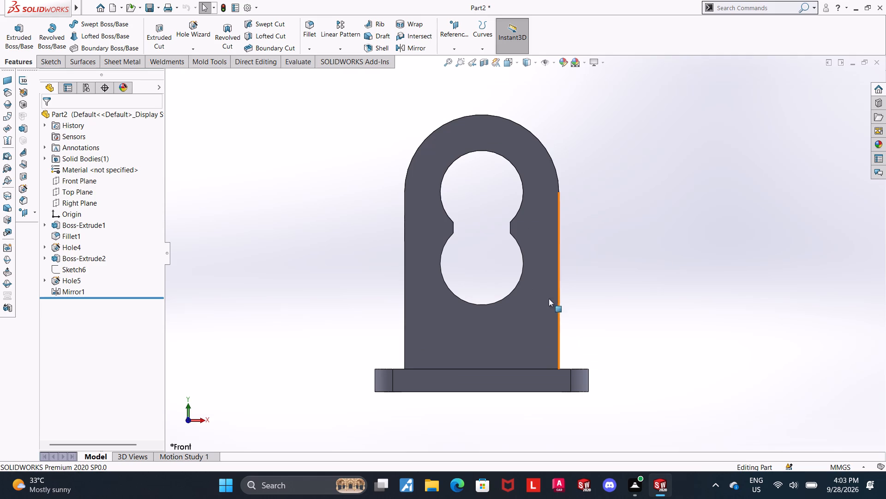
{"action": "left_click", "coordinate": [532, 216]}
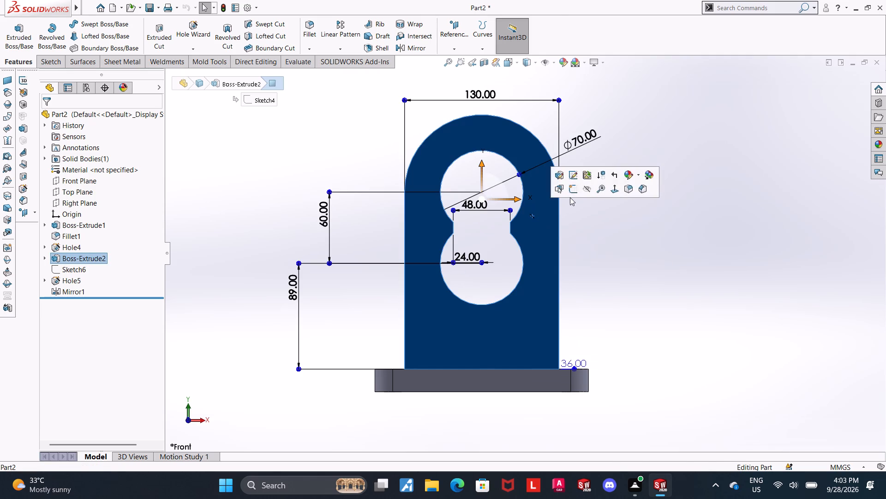
{"action": "left_click", "coordinate": [576, 191]}
{"action": "left_click", "coordinate": [95, 300]}
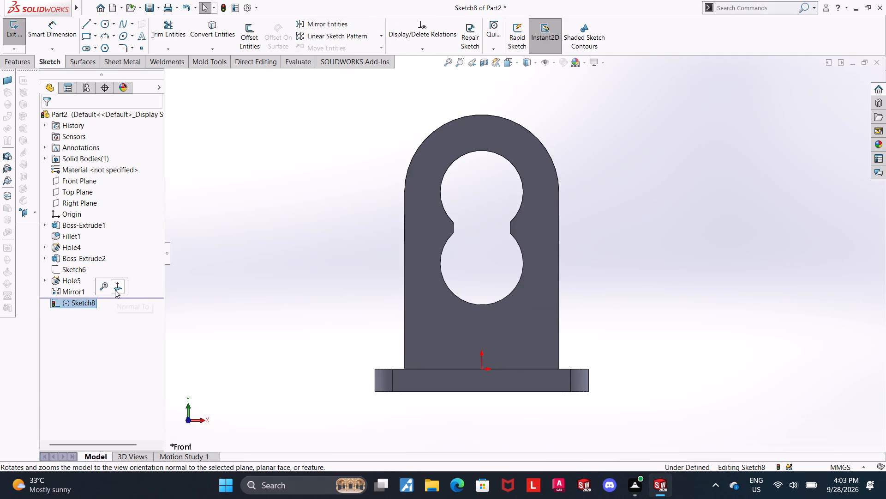
{"action": "left_click", "coordinate": [115, 289]}
Sketch a circle beside the lower-left curve of the opening's bottom lobe and dimension its diameter to 10 mm.
{"action": "left_click", "coordinate": [104, 24]}
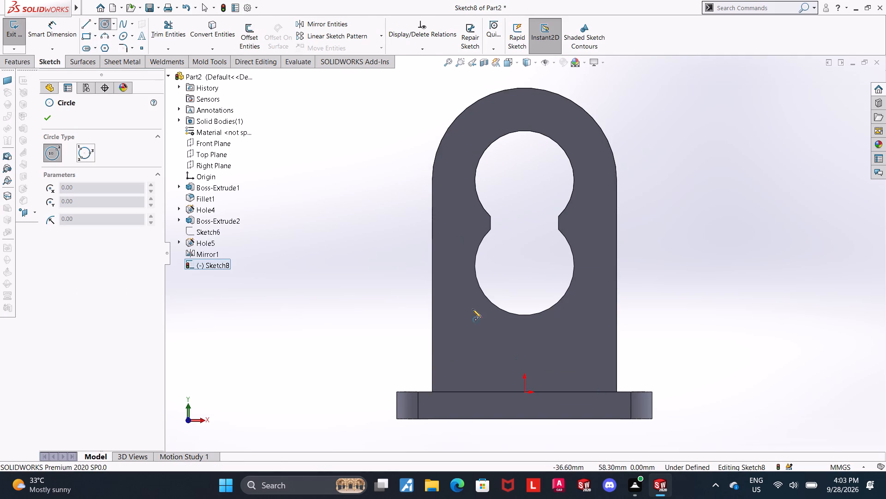
{"action": "left_click", "coordinate": [472, 318]}
{"action": "left_click", "coordinate": [481, 310]}
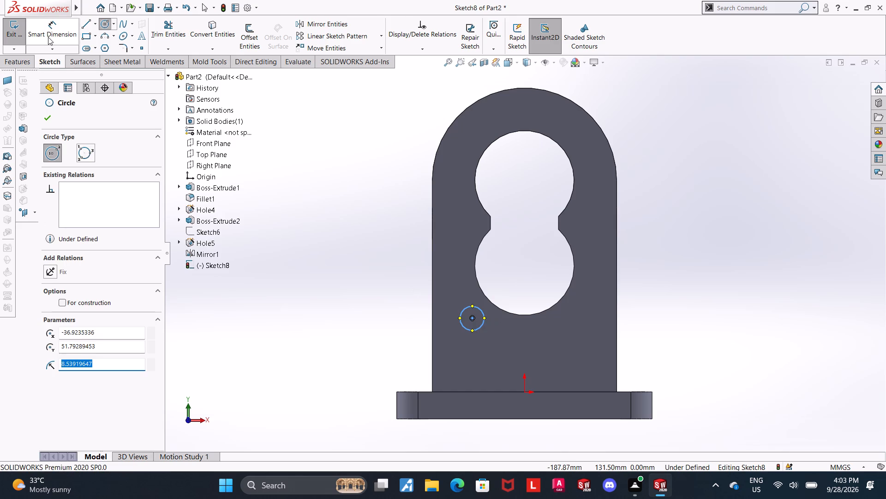
{"action": "left_click", "coordinate": [48, 37]}
{"action": "left_click", "coordinate": [485, 323]}
{"action": "left_click", "coordinate": [484, 353]}
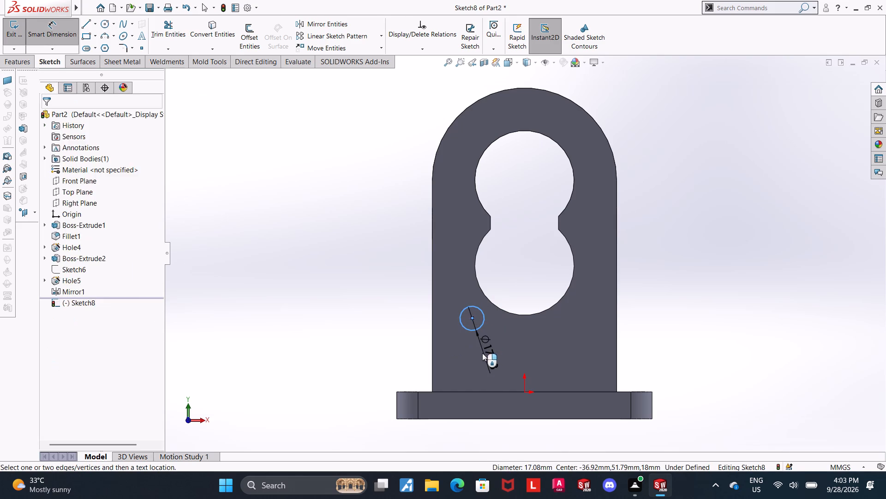
{"action": "key", "text": "1"}
{"action": "key", "text": "0"}
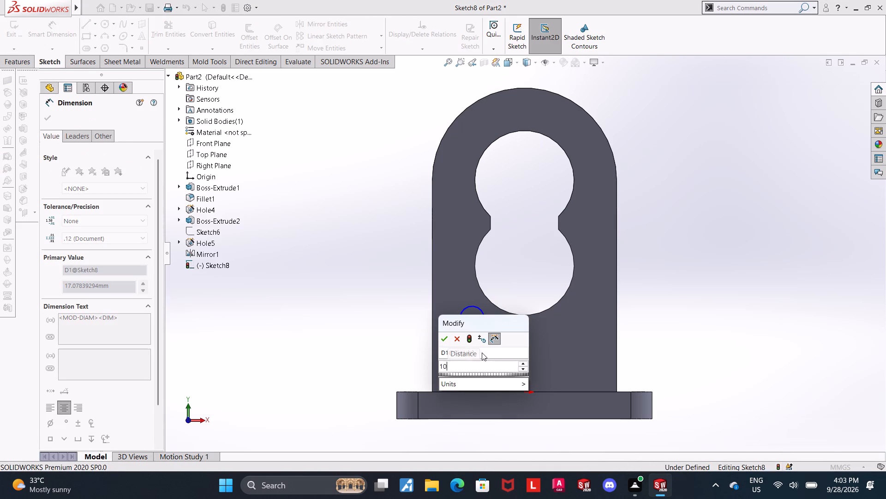
{"action": "key", "text": "Return"}
{"action": "key", "text": "Escape"}
Dimension the circle's center 29.64 mm from the upright's left vertical edge.
{"action": "scroll", "coordinate": [579, 327], "scroll_direction": "down", "scroll_amount": 2}
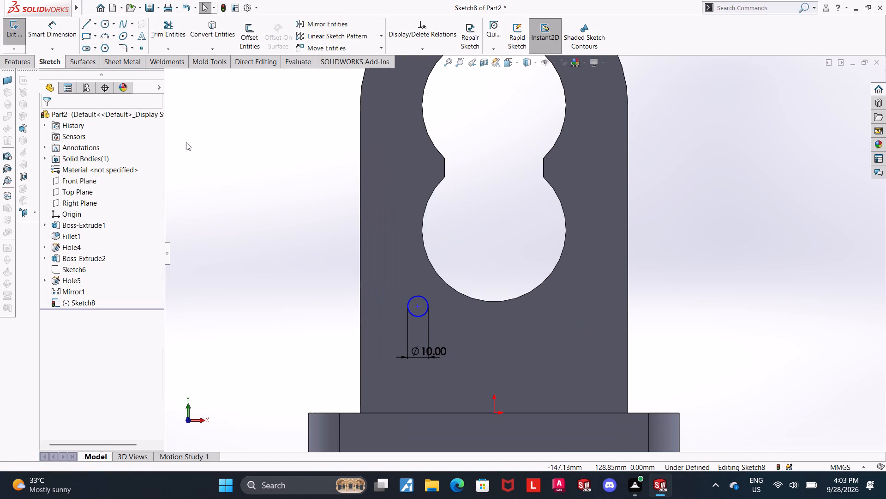
{"action": "left_click", "coordinate": [40, 30]}
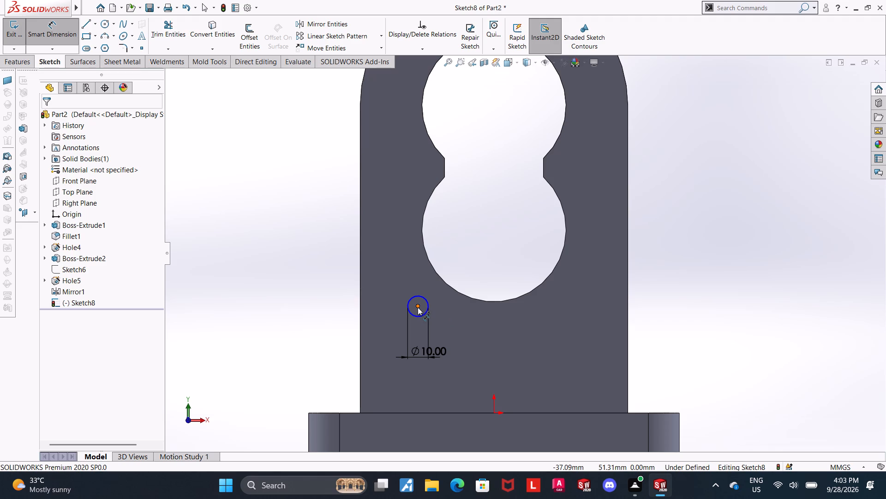
{"action": "left_click", "coordinate": [418, 307]}
{"action": "left_click", "coordinate": [360, 306]}
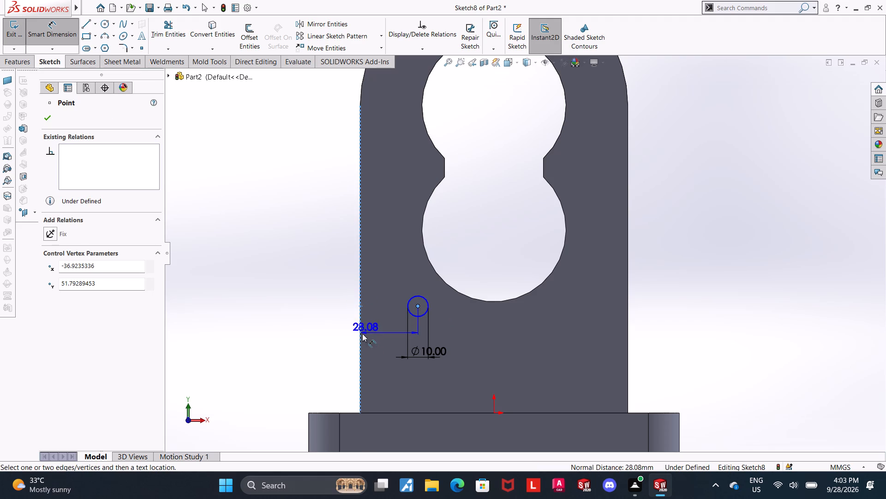
{"action": "left_click", "coordinate": [323, 334]}
{"action": "type", "text": "29.64"}
{"action": "key", "text": "Return"}
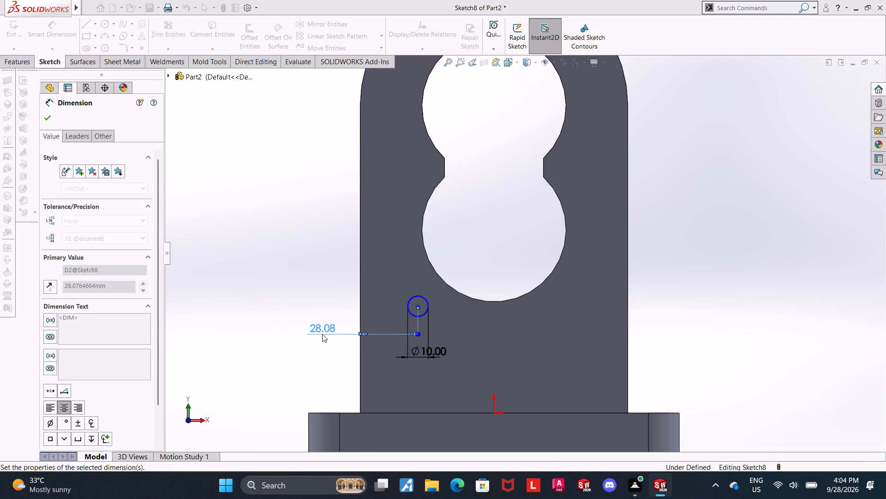
{"action": "key", "text": "Escape"}
{"action": "key", "text": "Escape"}
{"action": "scroll", "coordinate": [467, 298], "scroll_direction": "up", "scroll_amount": 2}
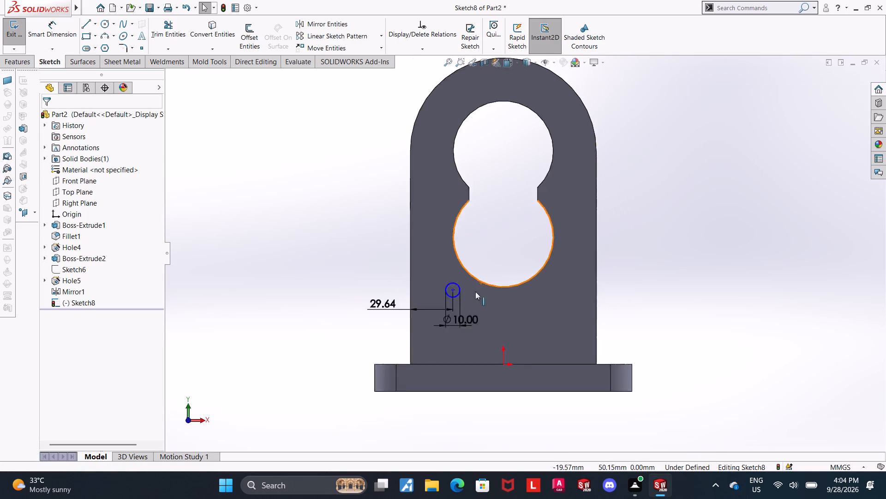
Align the circle's center horizontally with the lowest point of the opening's bottom lobe.
{"action": "scroll", "coordinate": [475, 292], "scroll_direction": "up", "scroll_amount": 1}
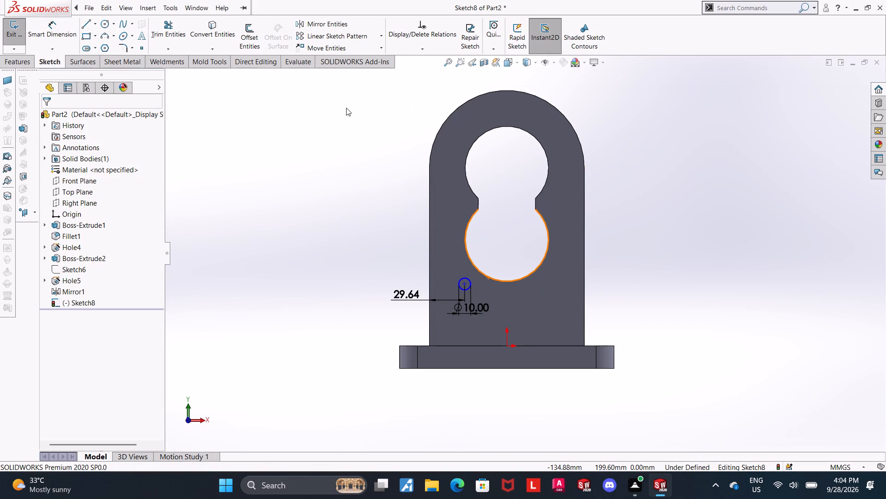
{"action": "key", "text": "Escape"}
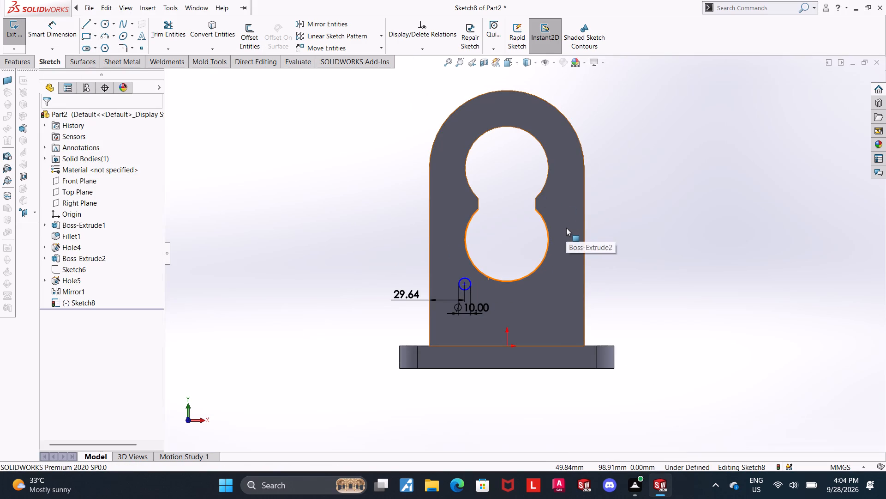
{"action": "scroll", "coordinate": [556, 230], "scroll_direction": "down", "scroll_amount": 4}
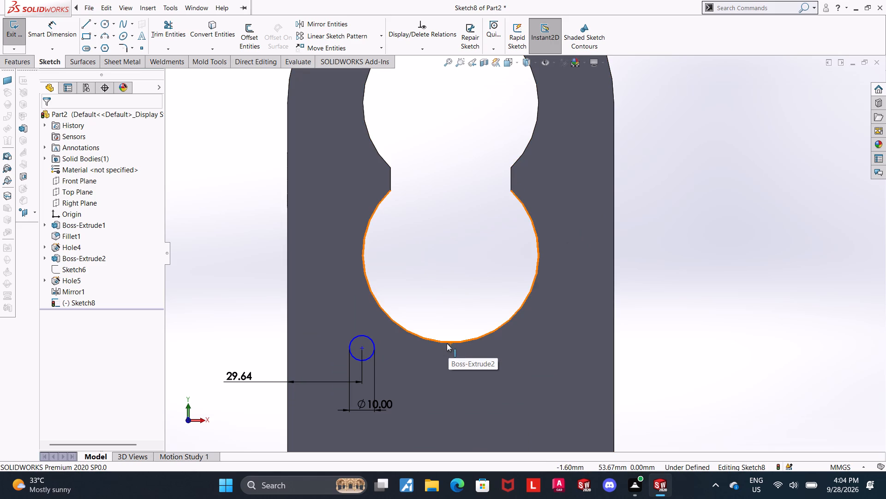
{"action": "left_click", "coordinate": [451, 342]}
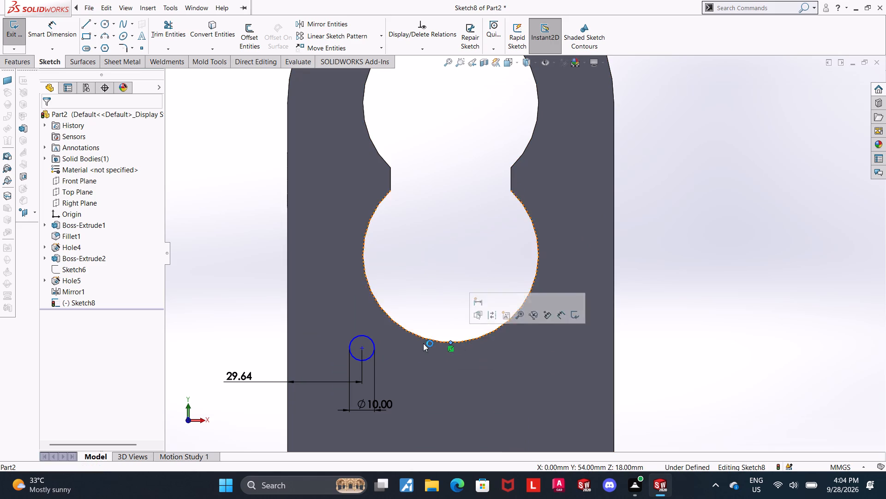
{"action": "left_click", "coordinate": [363, 347], "text": "ctrl"}
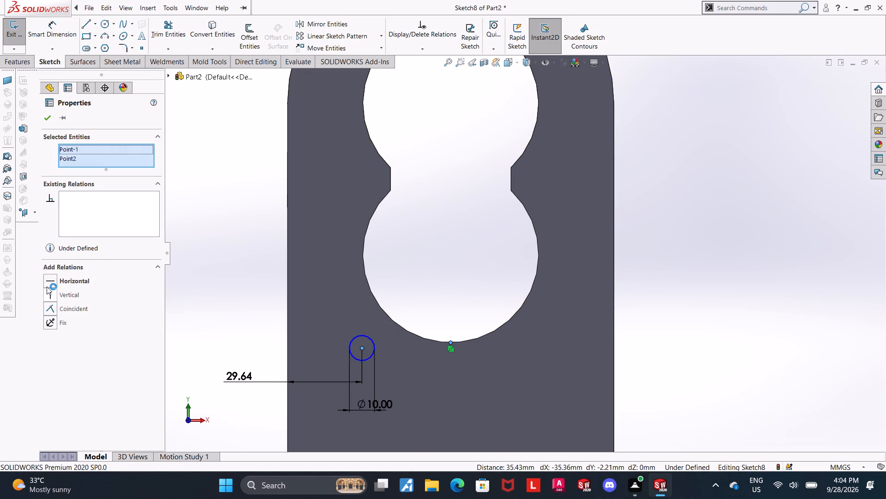
{"action": "left_click", "coordinate": [48, 283]}
{"action": "left_click", "coordinate": [44, 122]}
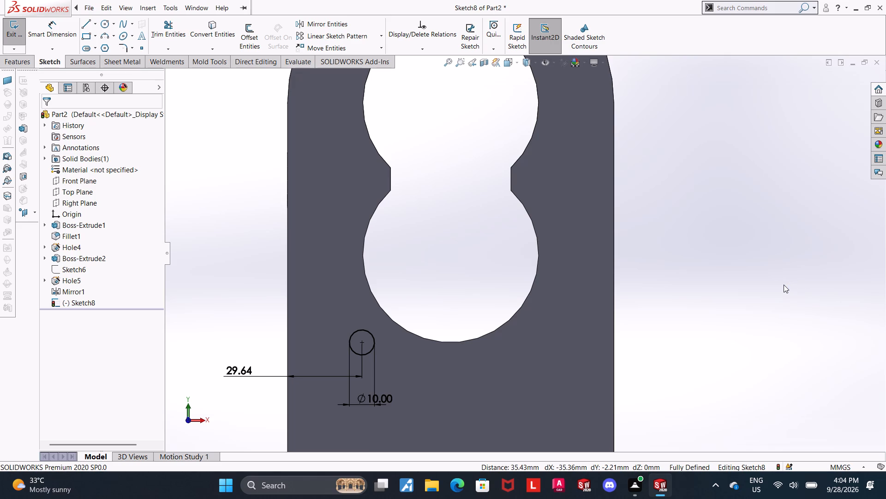
Sketch a second circle beside the upper-right curve of the opening's top lobe and dimension its diameter to 10 mm.
{"action": "scroll", "coordinate": [784, 285], "scroll_direction": "up", "scroll_amount": 4}
{"action": "scroll", "coordinate": [623, 185], "scroll_direction": "down", "scroll_amount": 1}
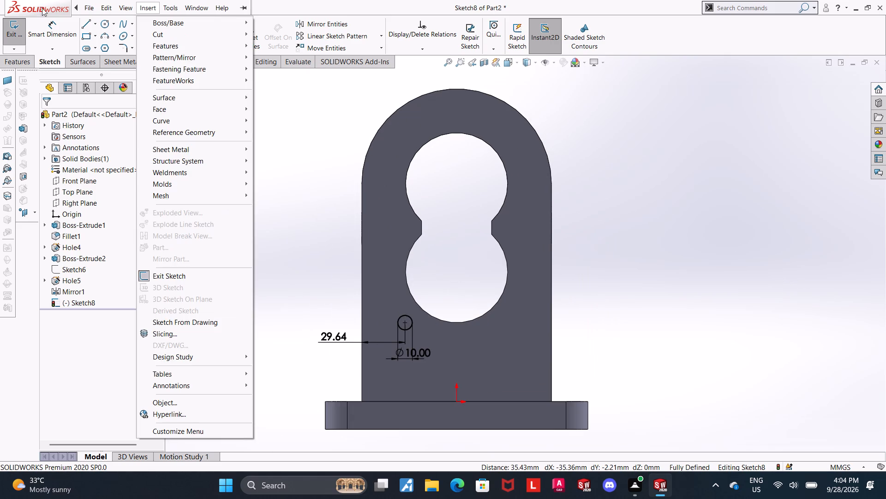
{"action": "left_click", "coordinate": [106, 22]}
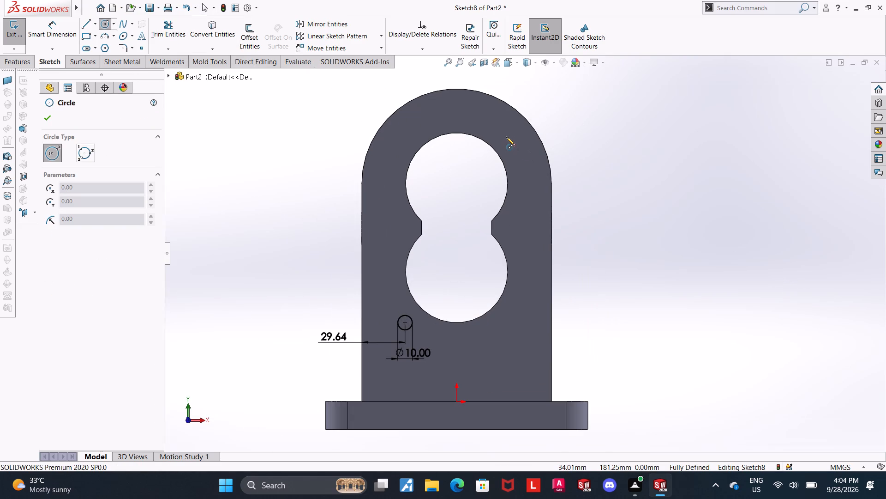
{"action": "left_click", "coordinate": [506, 136]}
{"action": "left_click", "coordinate": [516, 130]}
{"action": "key", "text": "Escape"}
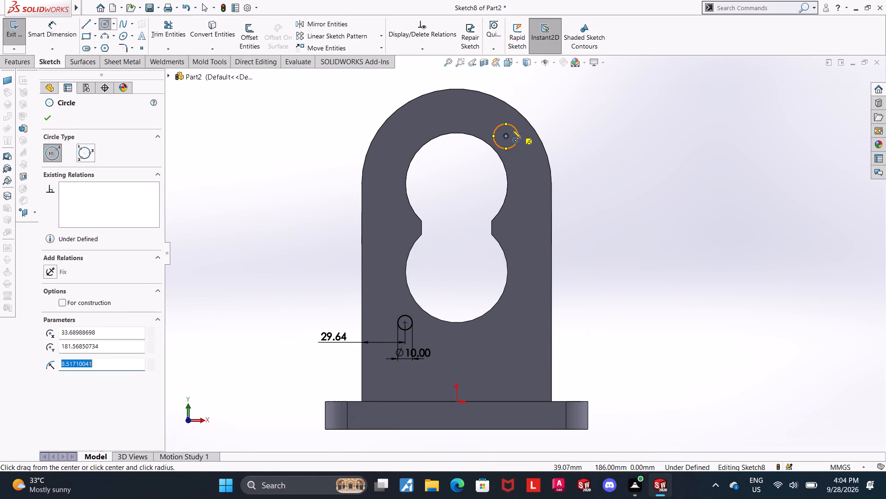
{"action": "left_click", "coordinate": [53, 29]}
{"action": "left_click", "coordinate": [515, 147]}
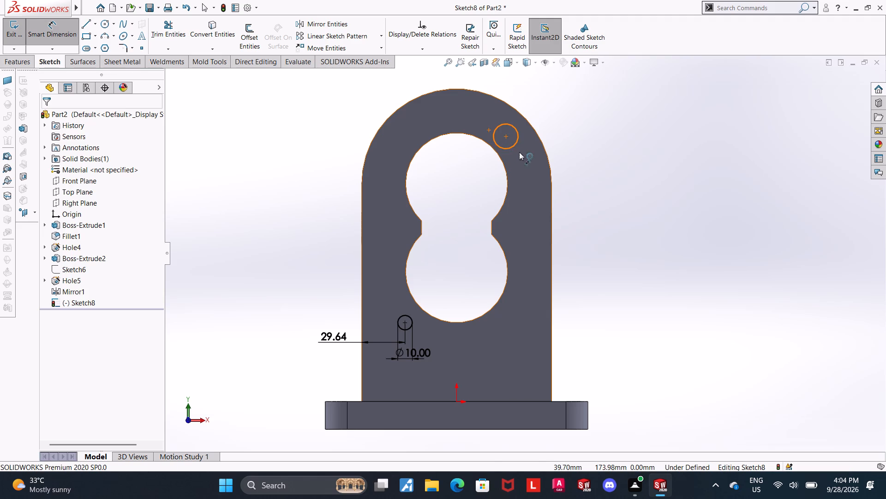
{"action": "left_click", "coordinate": [522, 154]}
{"action": "type", "text": "10"}
{"action": "key", "text": "Return"}
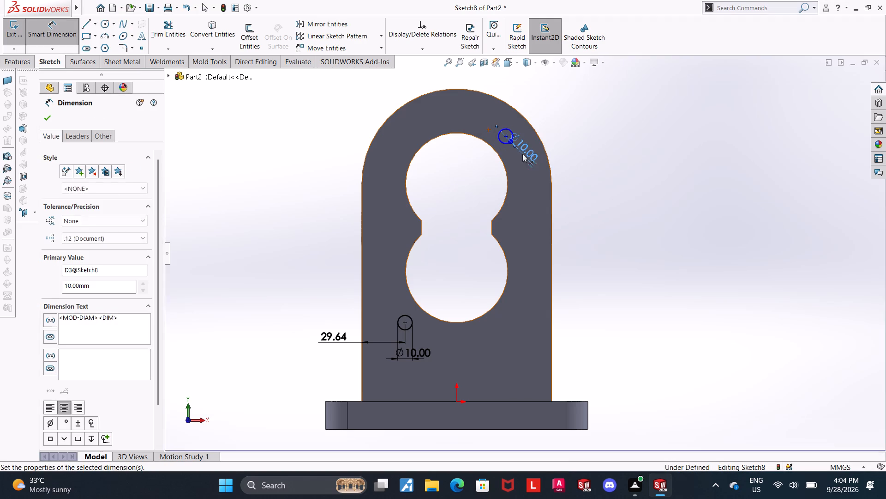
{"action": "key", "text": "Escape"}
{"action": "key", "text": "Escape"}
Dimension the upper circle's center 29.64 mm from the upright's right vertical edge.
{"action": "scroll", "coordinate": [532, 143], "scroll_direction": "down", "scroll_amount": 2}
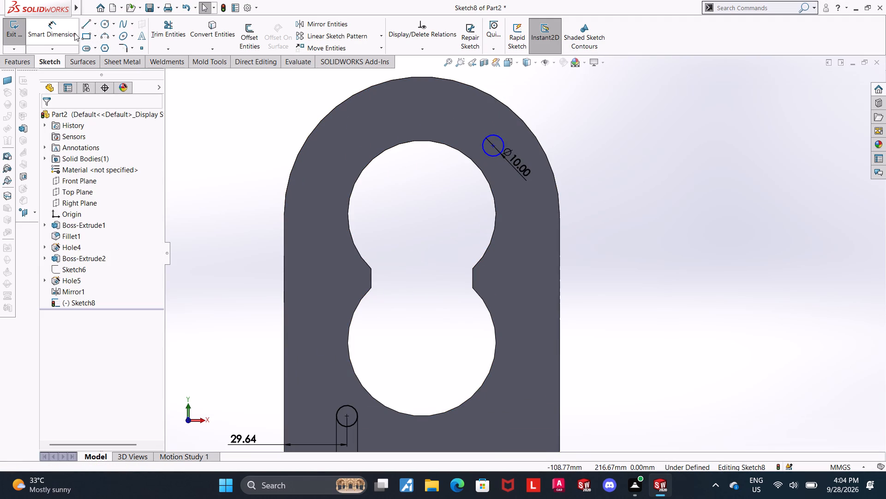
{"action": "left_click", "coordinate": [72, 31]}
{"action": "left_click", "coordinate": [491, 145]}
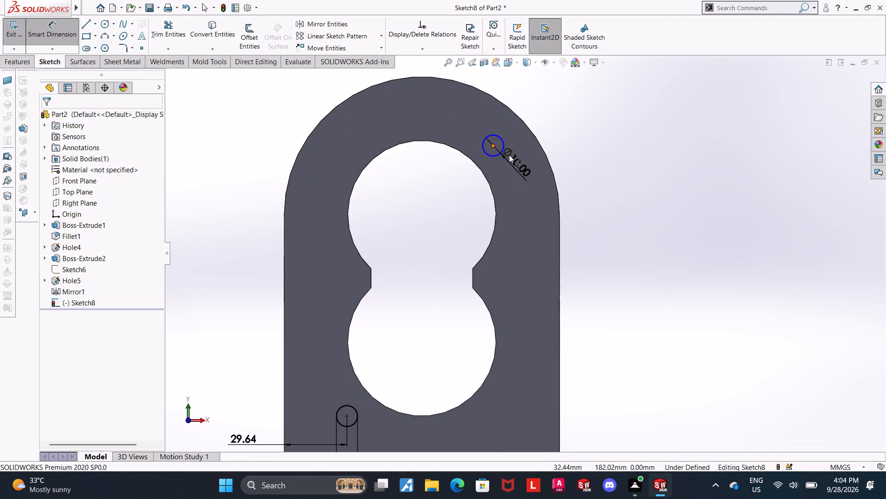
{"action": "left_click", "coordinate": [561, 246]}
{"action": "scroll", "coordinate": [561, 245], "scroll_direction": "up", "scroll_amount": 2}
{"action": "left_click", "coordinate": [541, 150]}
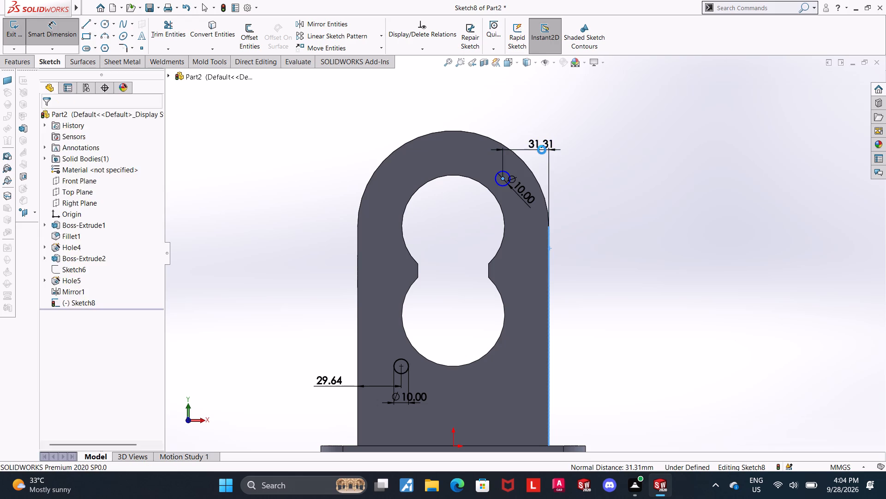
{"action": "type", "text": "29.64"}
{"action": "key", "text": "Return"}
{"action": "key", "text": "Escape"}
{"action": "scroll", "coordinate": [529, 232], "scroll_direction": "down", "scroll_amount": 1}
{"action": "key", "text": "Escape"}
Align the upper circle's center horizontally with the highest point of the opening's top lobe.
{"action": "scroll", "coordinate": [482, 188], "scroll_direction": "down", "scroll_amount": 5}
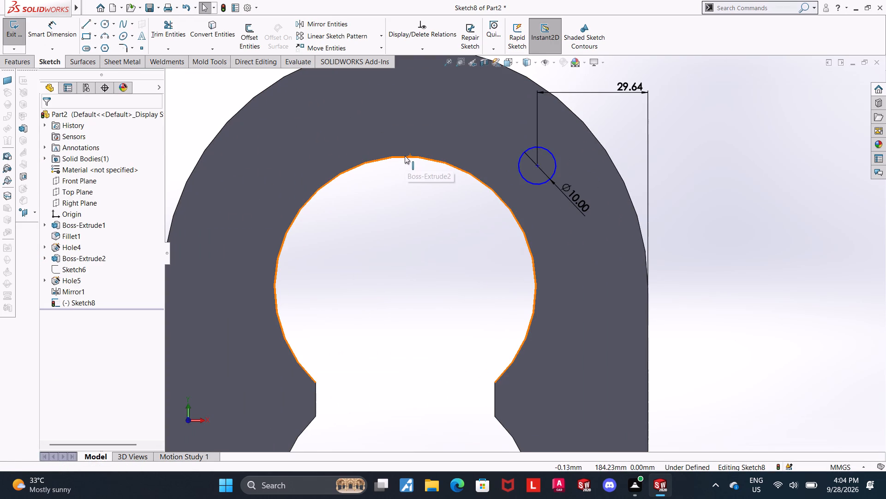
{"action": "left_click", "coordinate": [404, 156]}
{"action": "left_click", "coordinate": [536, 167], "text": "ctrl"}
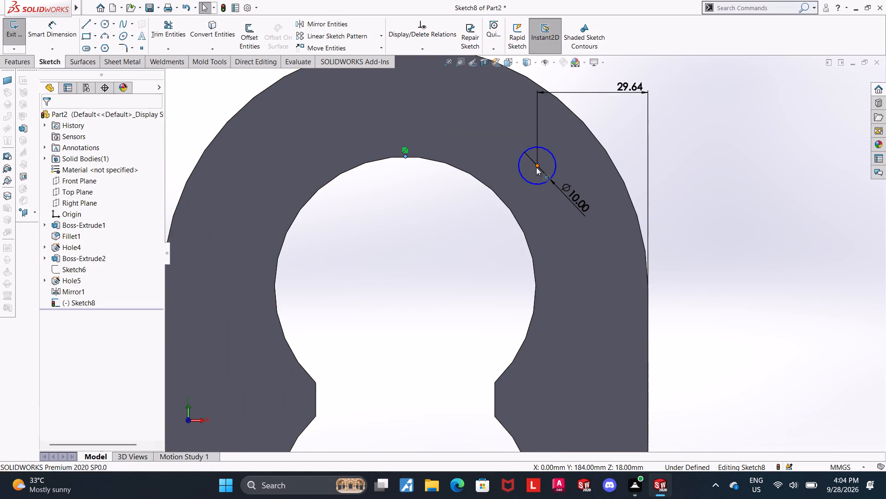
{"action": "left_click", "coordinate": [48, 282]}
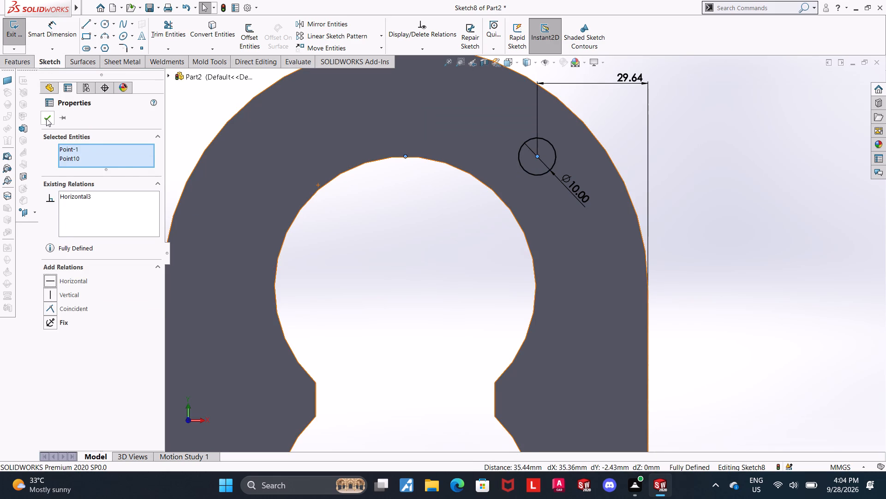
{"action": "left_click", "coordinate": [46, 118]}
{"action": "key", "text": "Escape"}
Finish the sketch and extrude-cut both 10 mm circles through the upright with the Up To Next end condition.
{"action": "scroll", "coordinate": [600, 201], "scroll_direction": "up", "scroll_amount": 5}
{"action": "scroll", "coordinate": [594, 365], "scroll_direction": "up", "scroll_amount": 3}
{"action": "scroll", "coordinate": [597, 348], "scroll_direction": "down", "scroll_amount": 1}
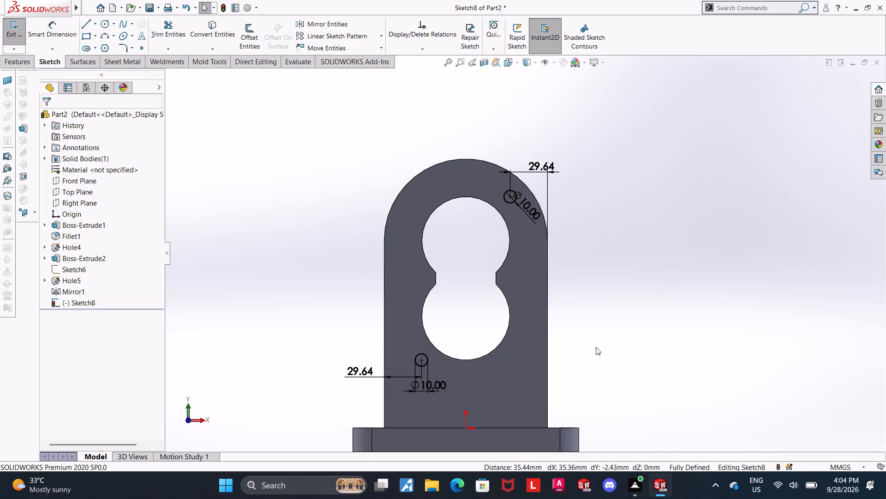
{"action": "scroll", "coordinate": [603, 349], "scroll_direction": "down", "scroll_amount": 1}
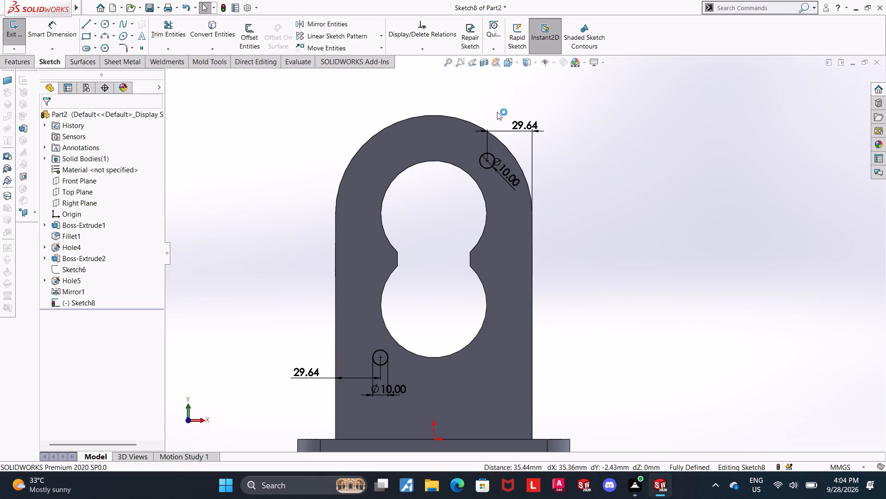
{"action": "left_click", "coordinate": [20, 26]}
{"action": "middle_click_drag", "start_coordinate": [753, 323], "coordinate": [734, 319]}
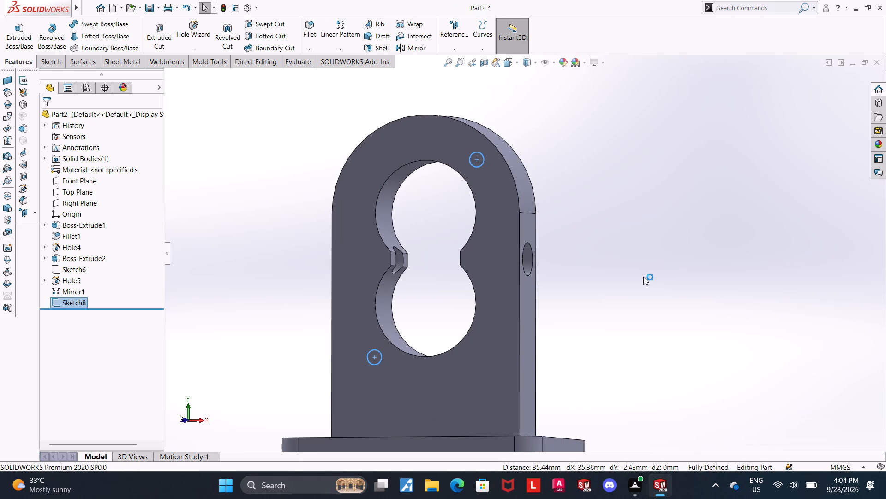
{"action": "left_click", "coordinate": [166, 29]}
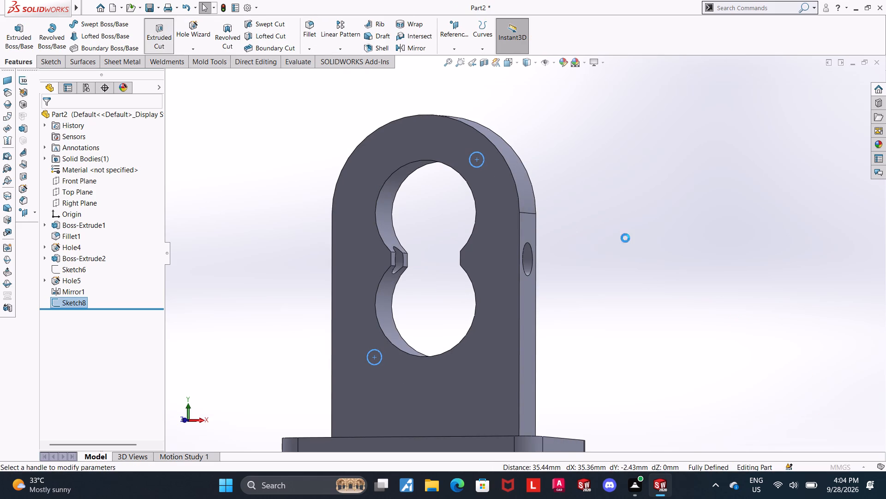
{"action": "middle_click_drag", "start_coordinate": [652, 238], "coordinate": [618, 255]}
{"action": "left_click", "coordinate": [80, 179]}
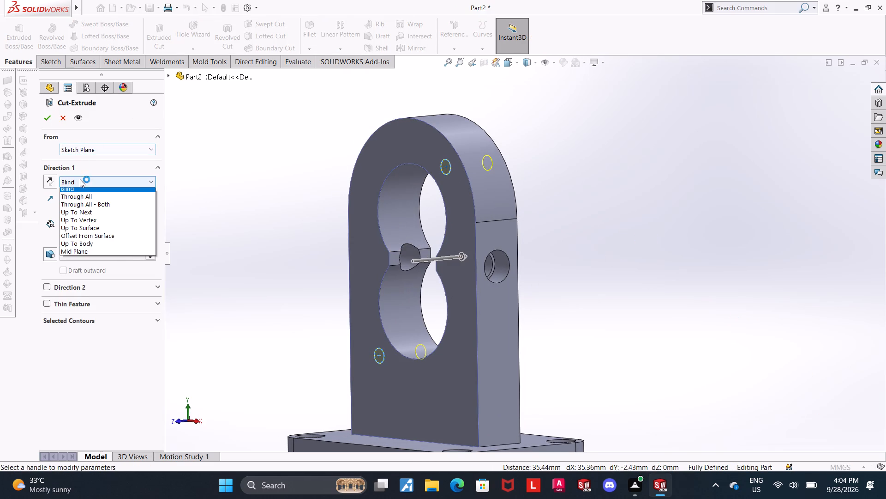
{"action": "left_click", "coordinate": [83, 198]}
{"action": "left_click", "coordinate": [82, 183]}
{"action": "left_click", "coordinate": [83, 214]}
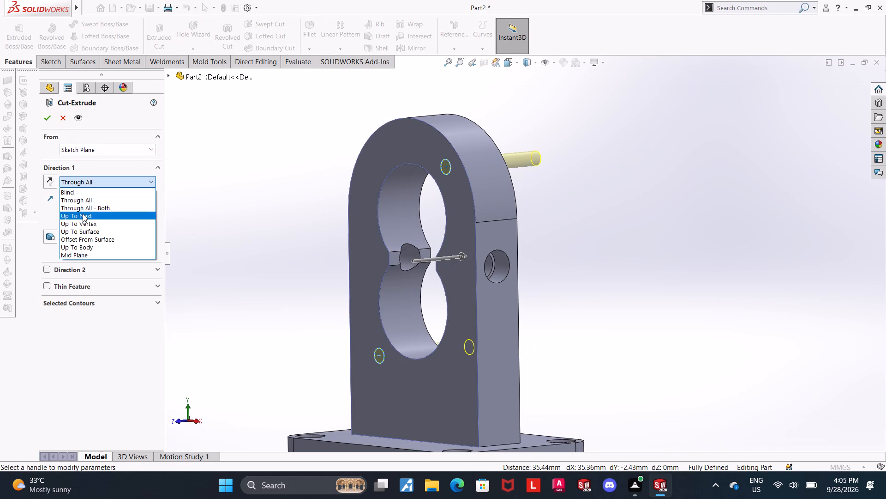
{"action": "left_click", "coordinate": [50, 113]}
{"action": "left_click", "coordinate": [680, 316]}
Examine the two small holes in the upright from several angles, ending in the Front view.
{"action": "middle_click_drag", "start_coordinate": [659, 317], "coordinate": [660, 317]}
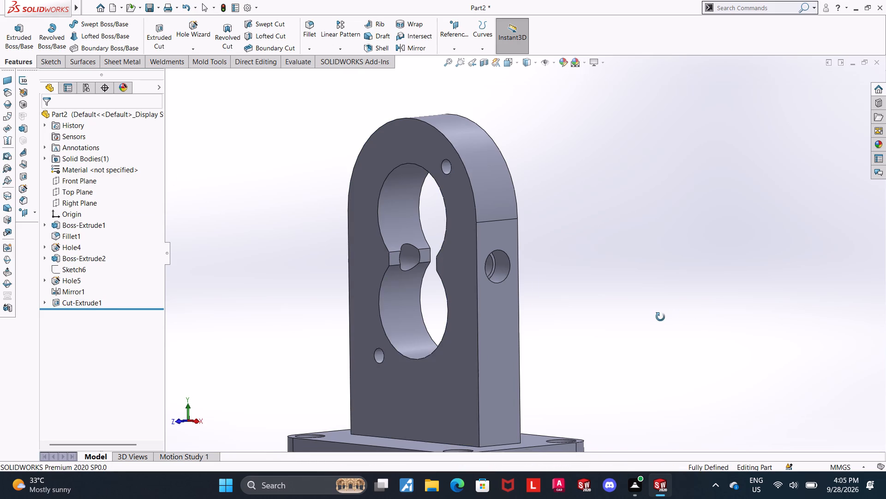
{"action": "middle_click_drag", "start_coordinate": [660, 317], "coordinate": [718, 312]}
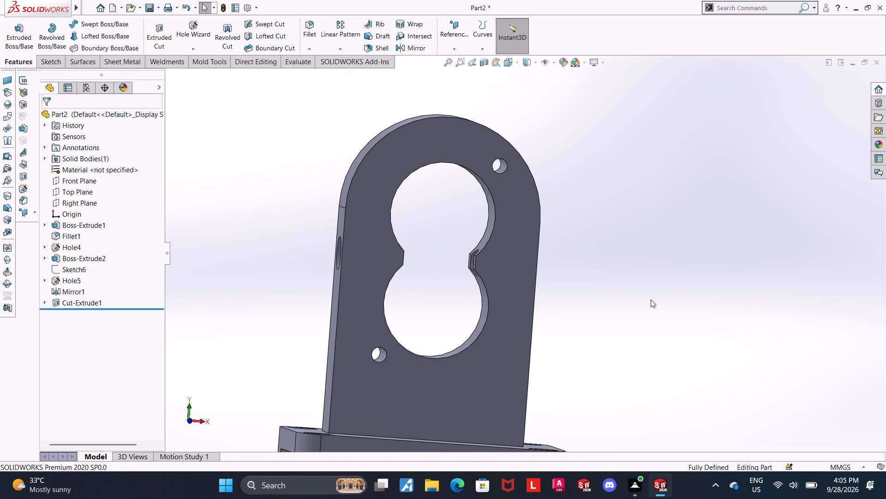
{"action": "scroll", "coordinate": [643, 298], "scroll_direction": "up", "scroll_amount": 3}
{"action": "middle_click_drag", "start_coordinate": [587, 302], "coordinate": [600, 305]}
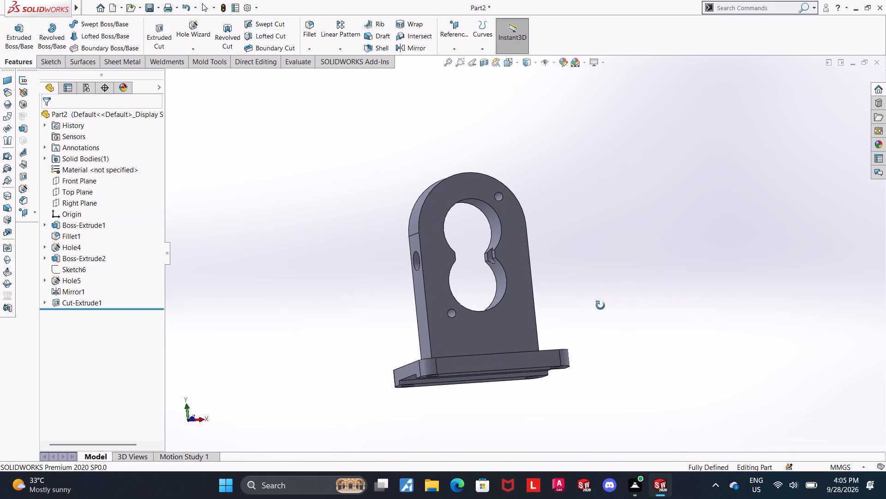
{"action": "middle_click_drag", "start_coordinate": [600, 305], "coordinate": [561, 307]}
{"action": "left_click", "coordinate": [511, 61]}
{"action": "left_click", "coordinate": [381, 305]}
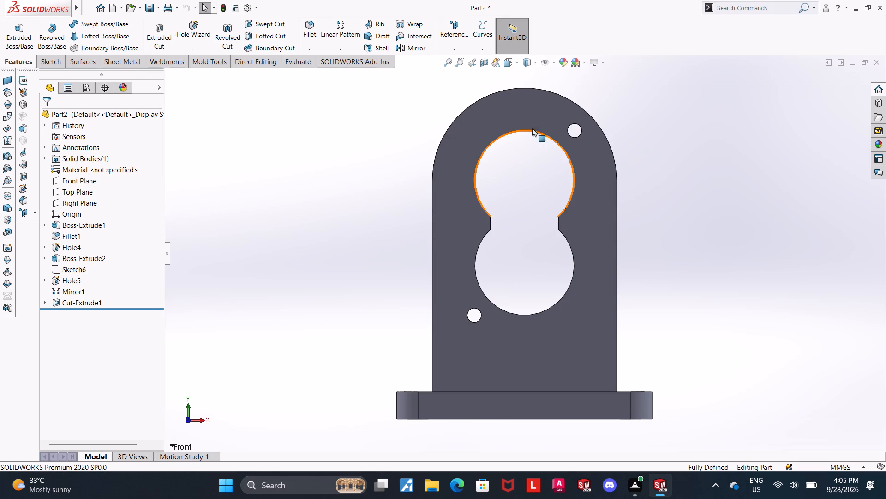
Check the spacing between the upright's rounded top edge and the arc of the opening's top lobe.
{"action": "left_click", "coordinate": [528, 87]}
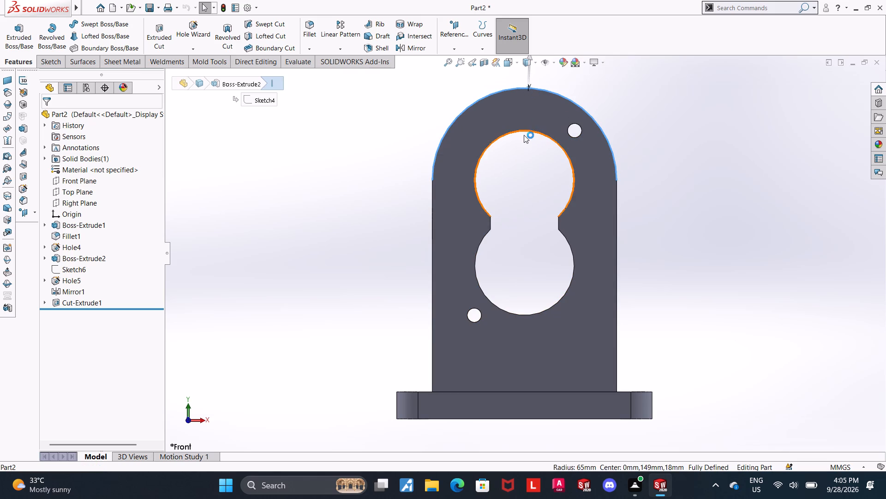
{"action": "left_click", "coordinate": [524, 131], "text": "ctrl"}
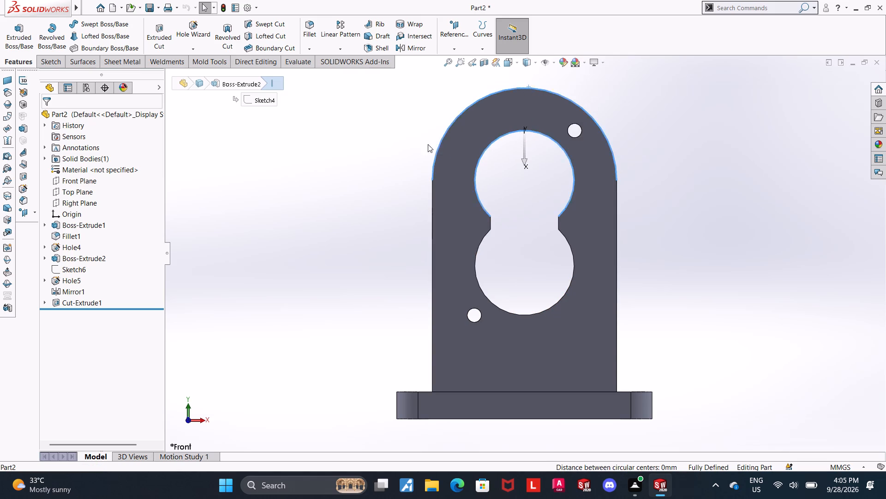
{"action": "left_click", "coordinate": [388, 144]}
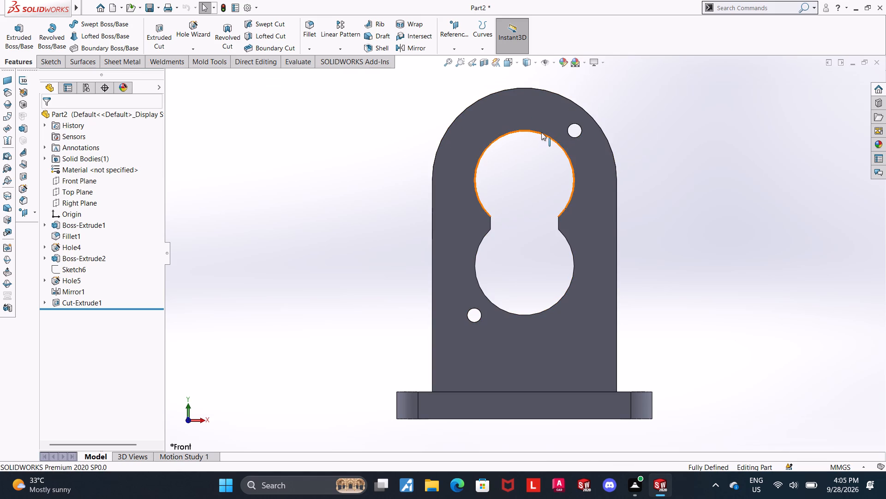
{"action": "left_click", "coordinate": [540, 132]}
{"action": "left_click", "coordinate": [543, 91]}
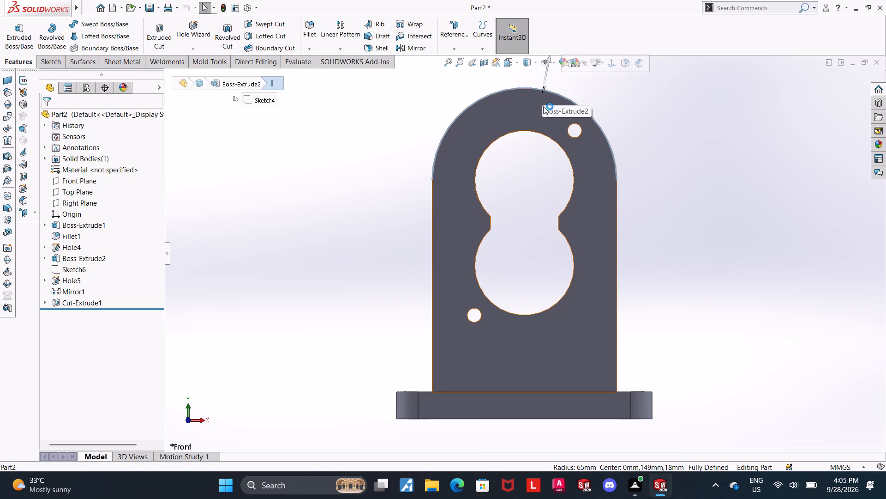
{"action": "key", "text": "Escape"}
Start a new sketch on the upright's front face.
{"action": "scroll", "coordinate": [637, 116], "scroll_direction": "up", "scroll_amount": 3}
{"action": "scroll", "coordinate": [591, 156], "scroll_direction": "down", "scroll_amount": 2}
{"action": "scroll", "coordinate": [592, 278], "scroll_direction": "down", "scroll_amount": 1}
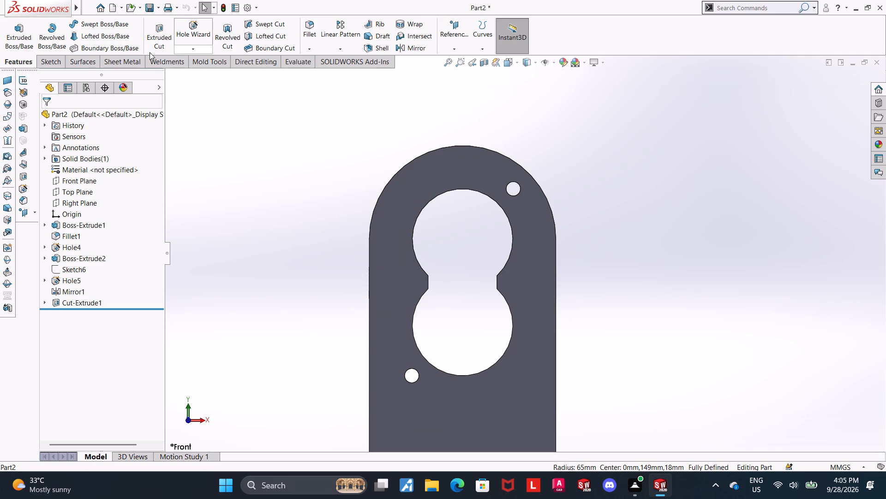
{"action": "left_click", "coordinate": [59, 64]}
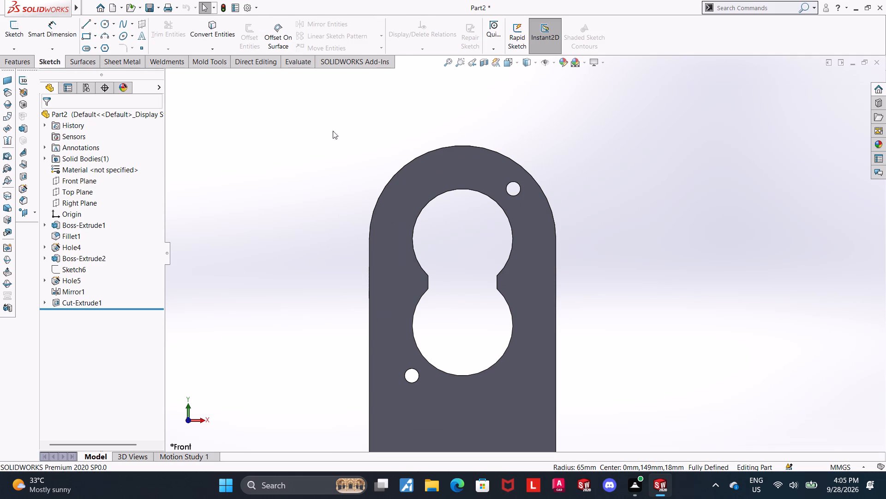
{"action": "left_click", "coordinate": [443, 176]}
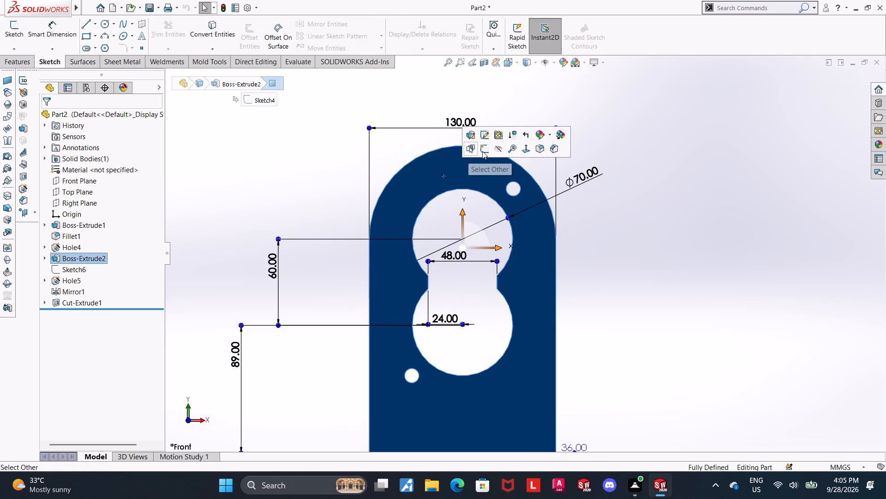
{"action": "left_click", "coordinate": [482, 151]}
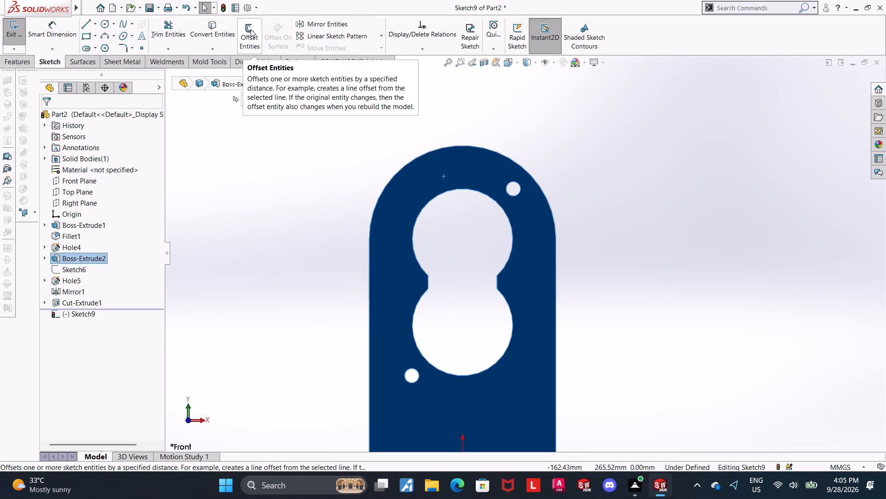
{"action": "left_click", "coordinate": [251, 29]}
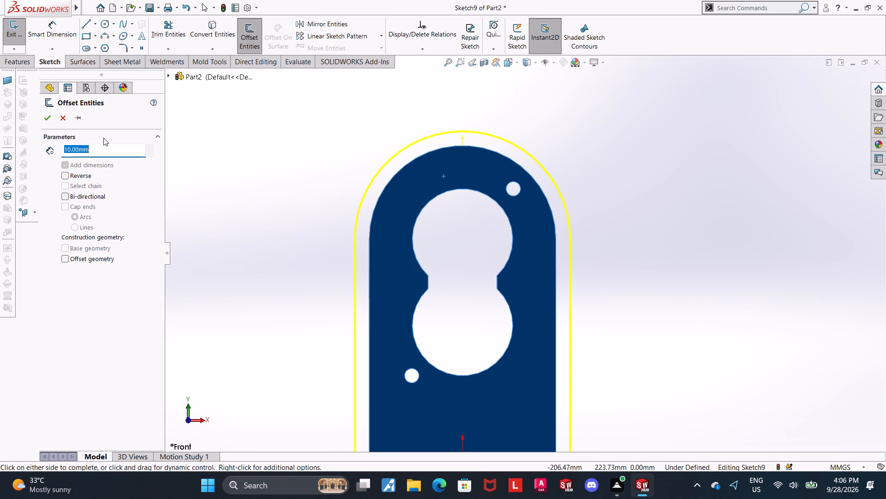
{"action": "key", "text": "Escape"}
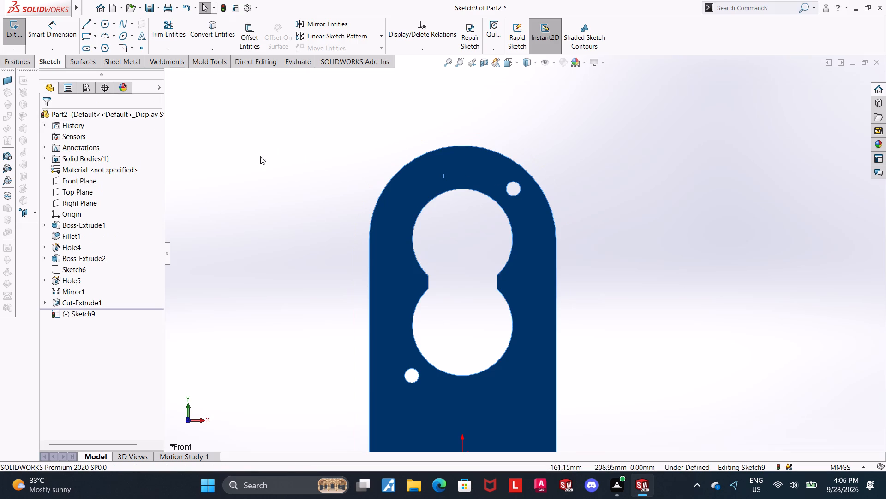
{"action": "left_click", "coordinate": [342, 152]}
Offset the arcs of the opening's top and bottom lobes outward by 15 mm each.
{"action": "left_click", "coordinate": [252, 33]}
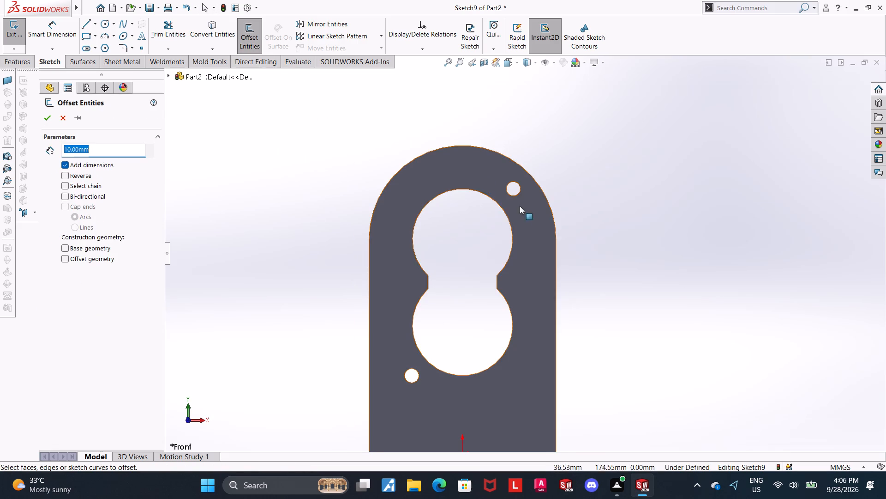
{"action": "left_click", "coordinate": [478, 192]}
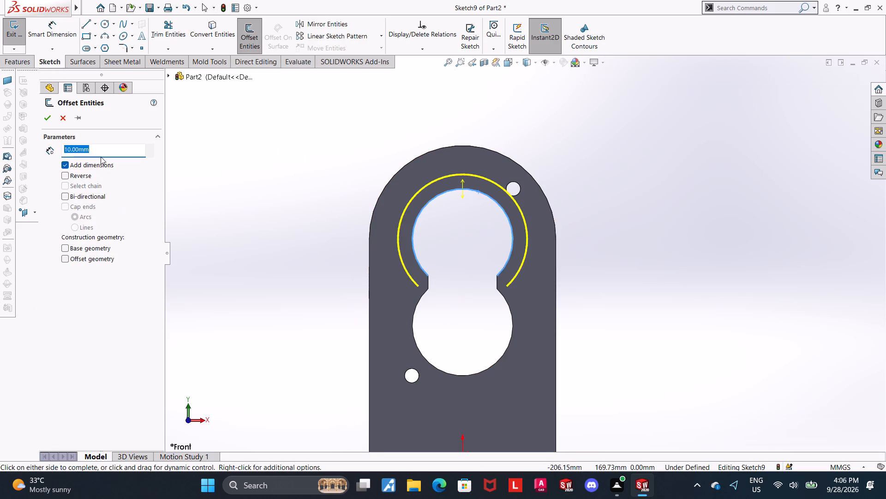
{"action": "key", "text": "1"}
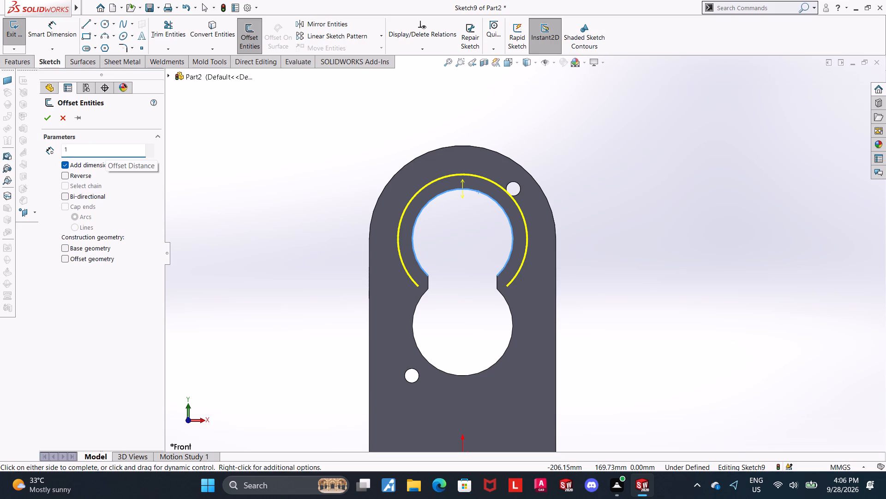
{"action": "key", "text": "5"}
{"action": "key", "text": "Return"}
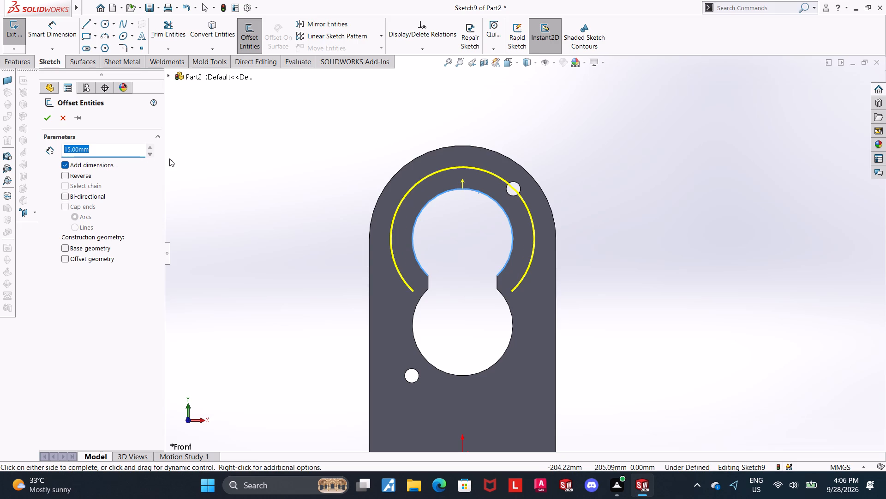
{"action": "left_click", "coordinate": [470, 375]}
{"action": "left_click", "coordinate": [58, 118]}
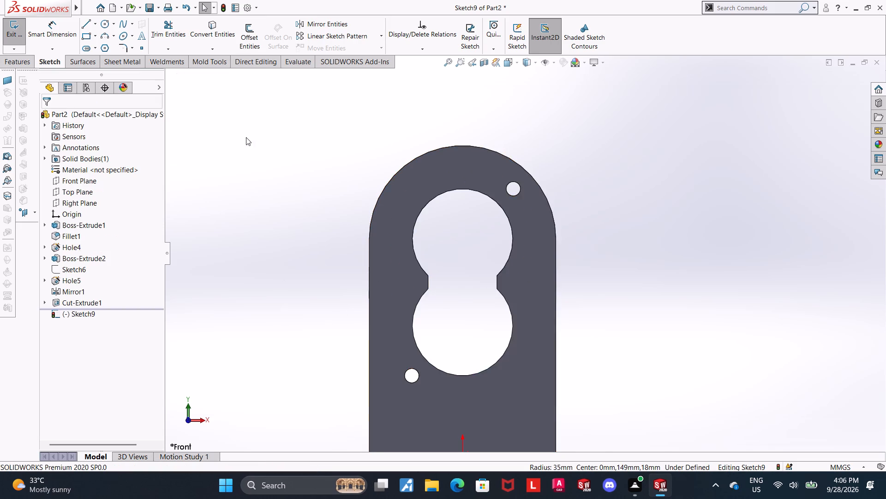
{"action": "left_click", "coordinate": [468, 190]}
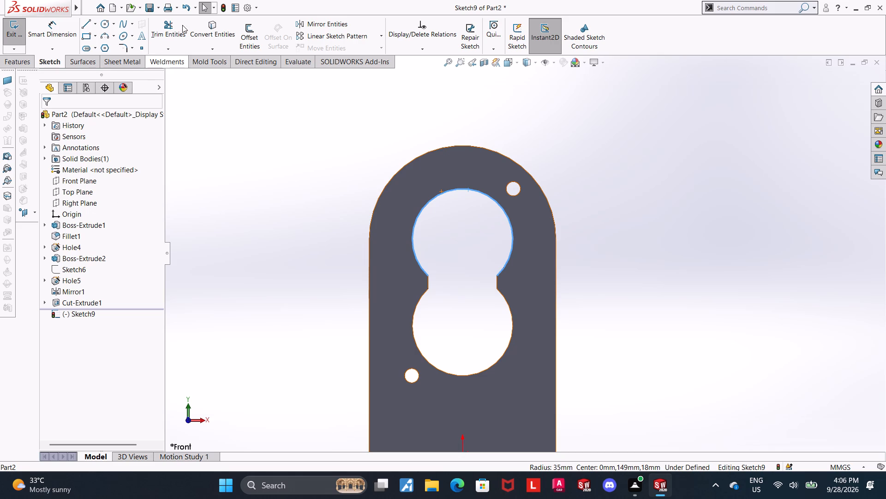
{"action": "left_click", "coordinate": [245, 28]}
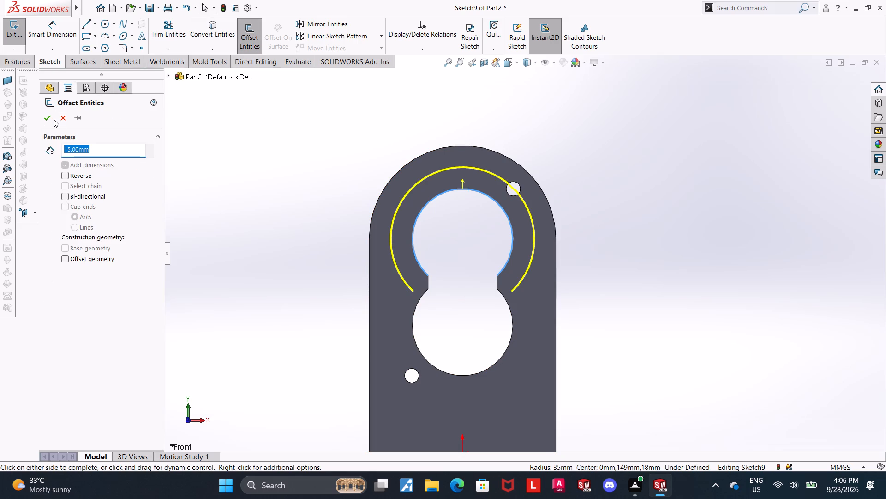
{"action": "left_click", "coordinate": [53, 119]}
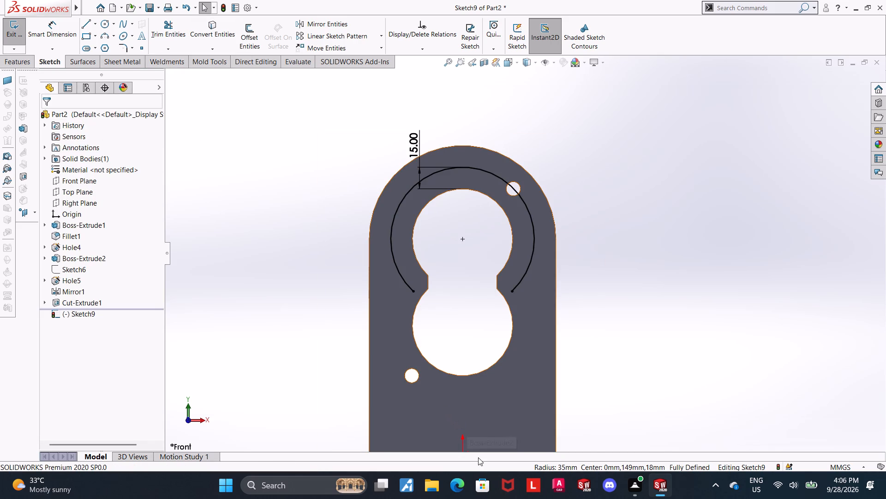
{"action": "left_click", "coordinate": [474, 374]}
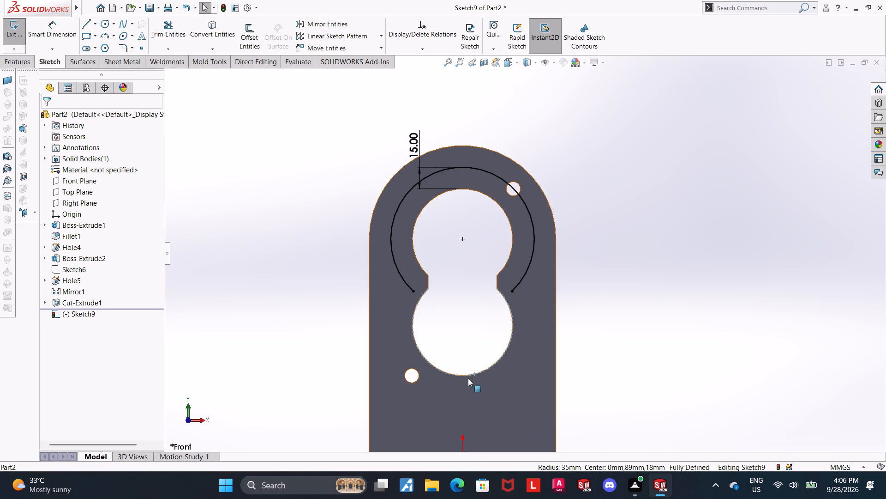
{"action": "left_click", "coordinate": [250, 36]}
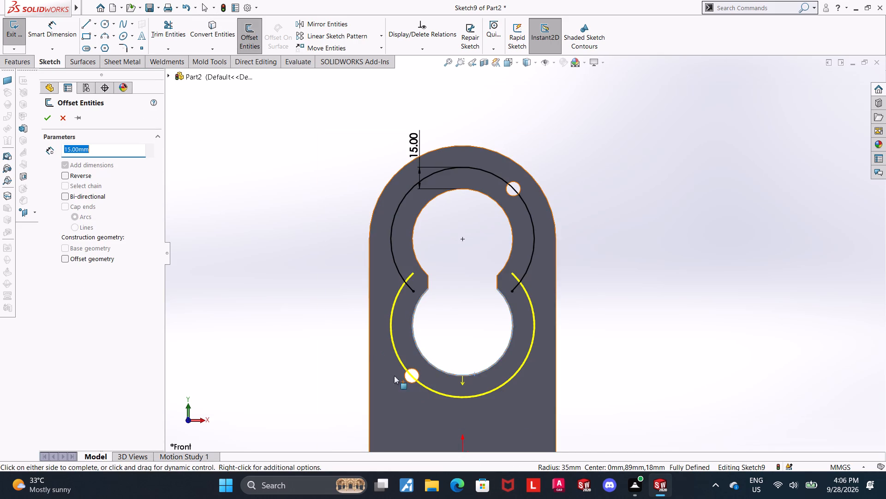
{"action": "left_click", "coordinate": [51, 115]}
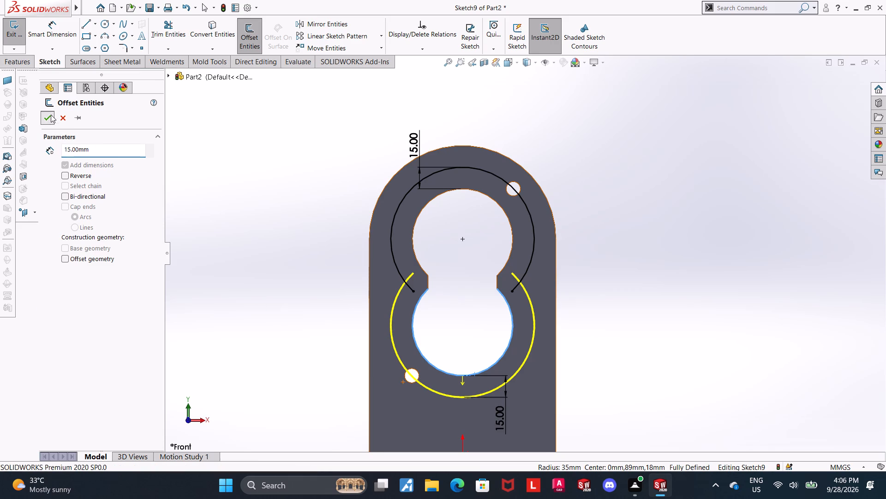
Sketch a vertical centerline about 255 mm long from the origin up past the upright's rounded top.
{"action": "left_click", "coordinate": [92, 28]}
{"action": "left_click", "coordinate": [96, 47]}
{"action": "scroll", "coordinate": [305, 103], "scroll_direction": "up", "scroll_amount": 2}
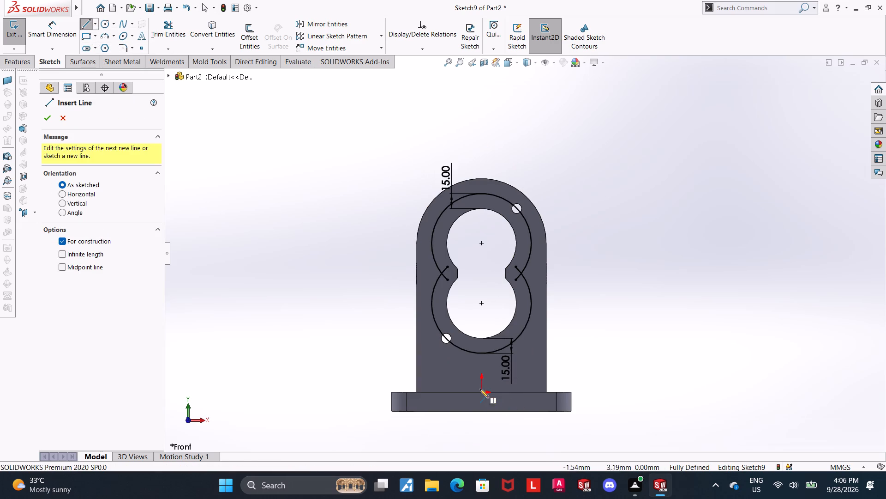
{"action": "left_click", "coordinate": [483, 391]}
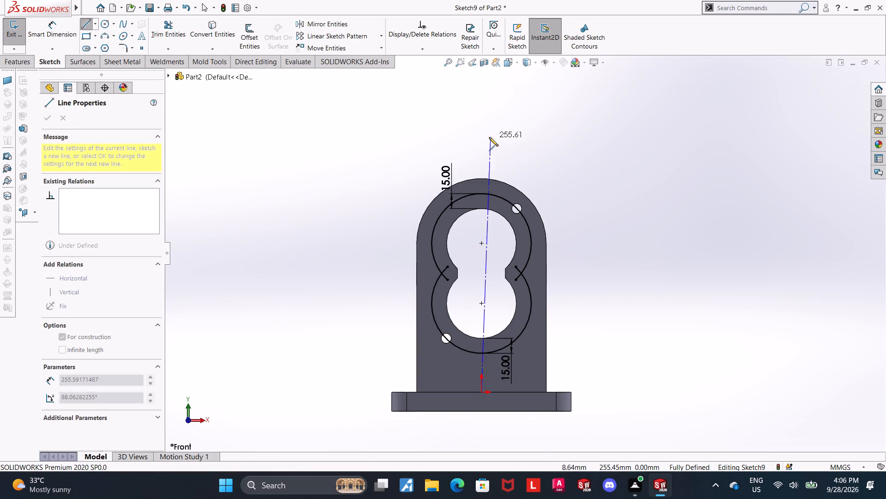
{"action": "left_click", "coordinate": [482, 137]}
{"action": "key", "text": "Escape"}
{"action": "key", "text": "Escape"}
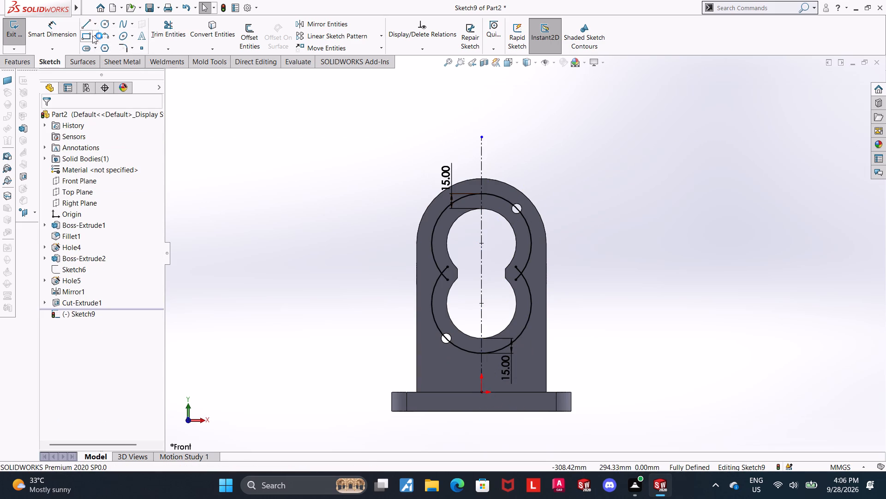
Draw a 130 mm horizontal centerline across the upright, joining the two ends of its rounded top edge.
{"action": "left_click", "coordinate": [93, 28]}
{"action": "left_click", "coordinate": [95, 45]}
{"action": "scroll", "coordinate": [503, 261], "scroll_direction": "down", "scroll_amount": 2}
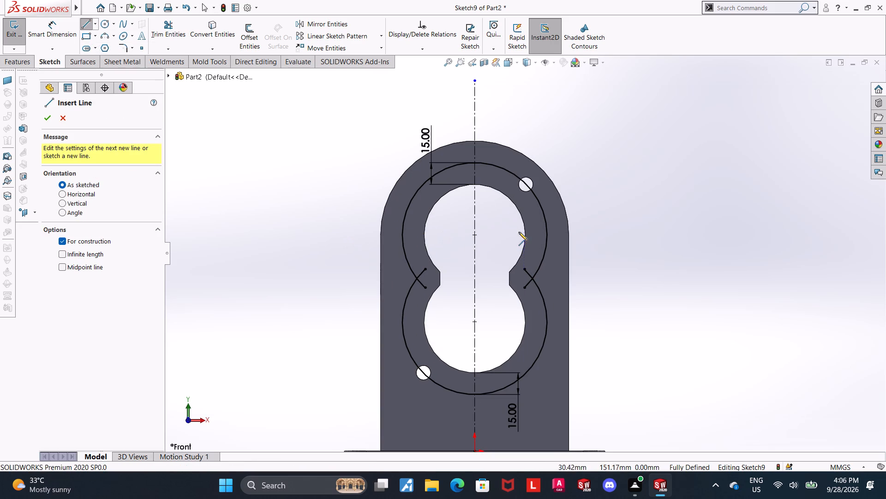
{"action": "left_click", "coordinate": [569, 237]}
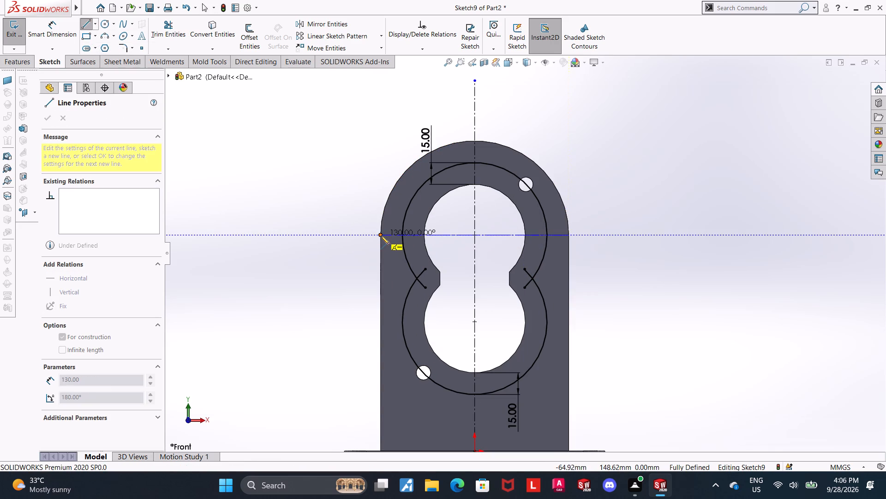
{"action": "left_click", "coordinate": [381, 236]}
{"action": "key", "text": "Escape"}
Draw a 100 mm horizontal centerline across the lower offset arc, through the bottom lobe's center.
{"action": "left_click", "coordinate": [95, 27]}
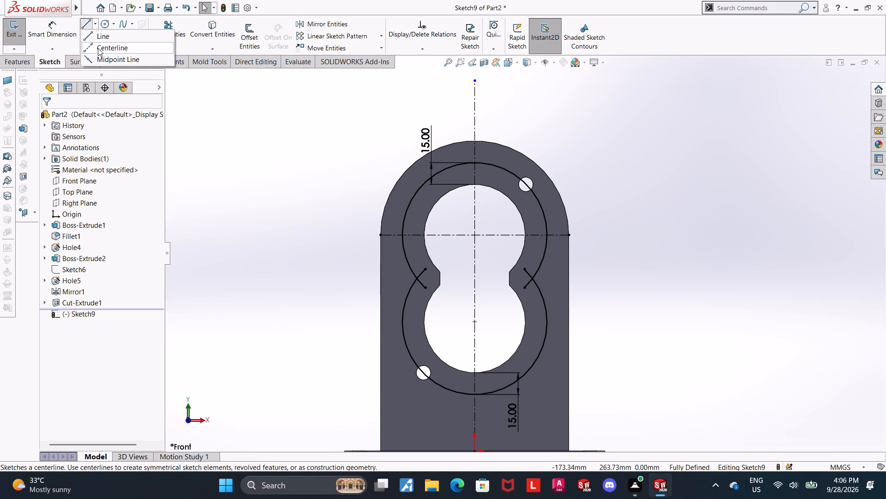
{"action": "left_click", "coordinate": [98, 48]}
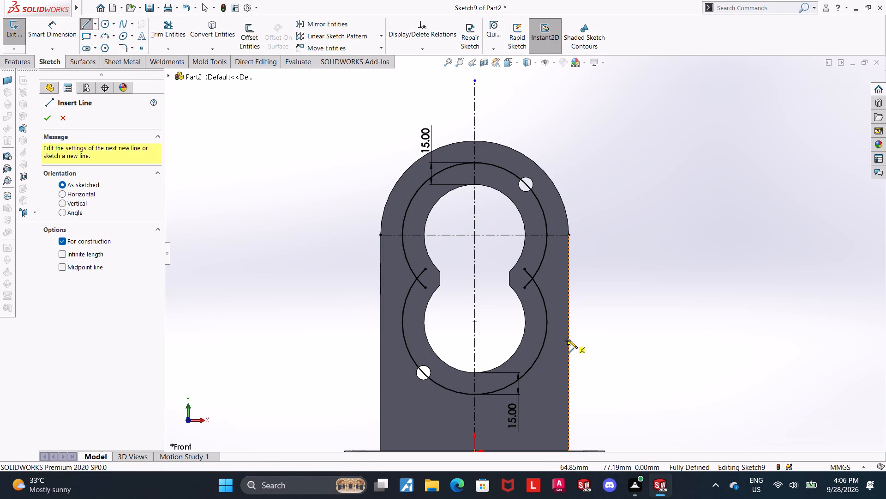
{"action": "left_click", "coordinate": [546, 323]}
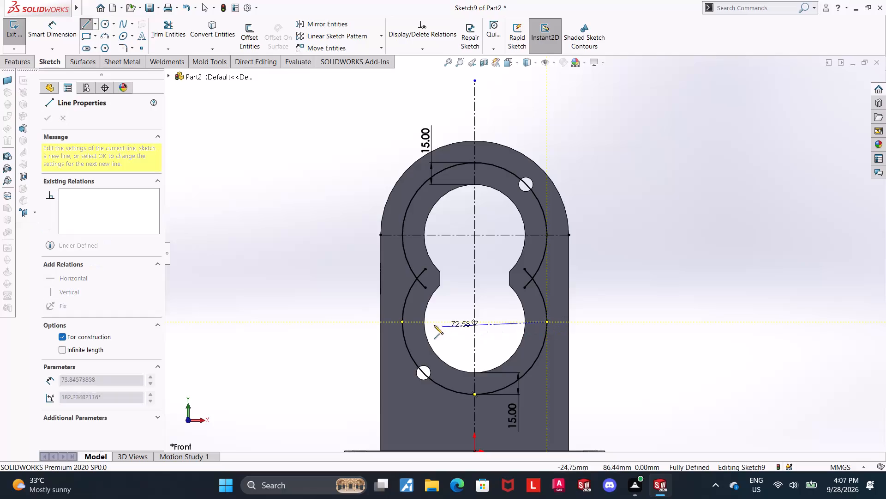
{"action": "left_click", "coordinate": [403, 322]}
{"action": "key", "text": "Escape"}
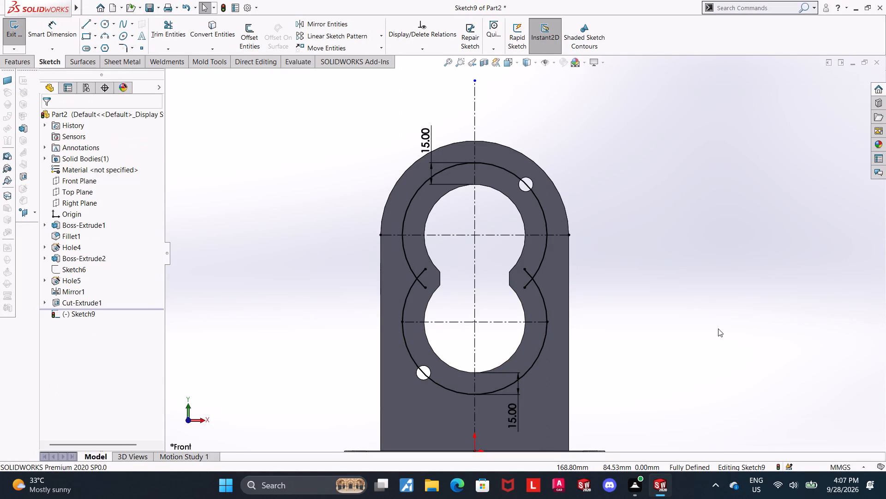
{"action": "key", "text": "Escape"}
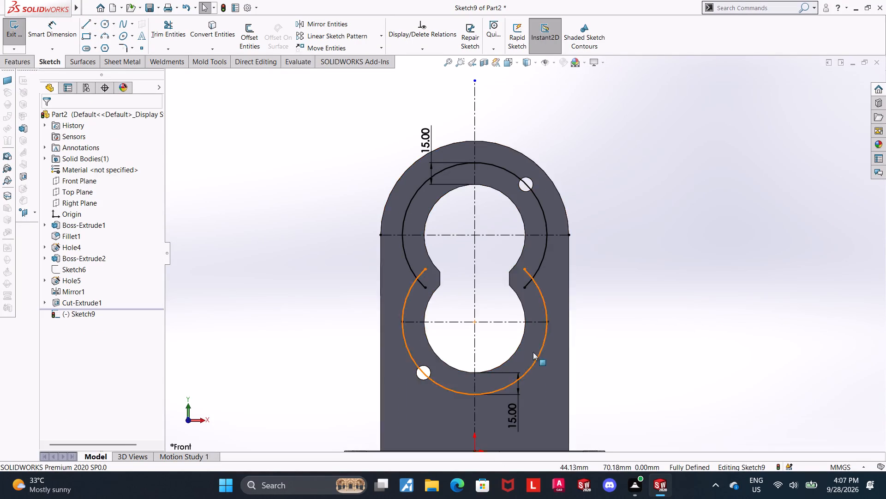
Place six sketch points on the offset arcs: the top, the bottom, and both sides at each lobe's center height.
{"action": "left_click", "coordinate": [143, 46]}
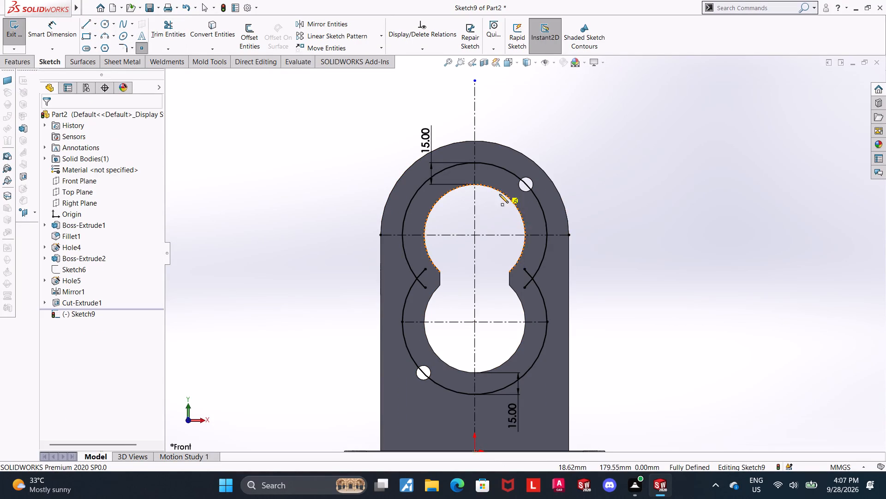
{"action": "left_click", "coordinate": [402, 236]}
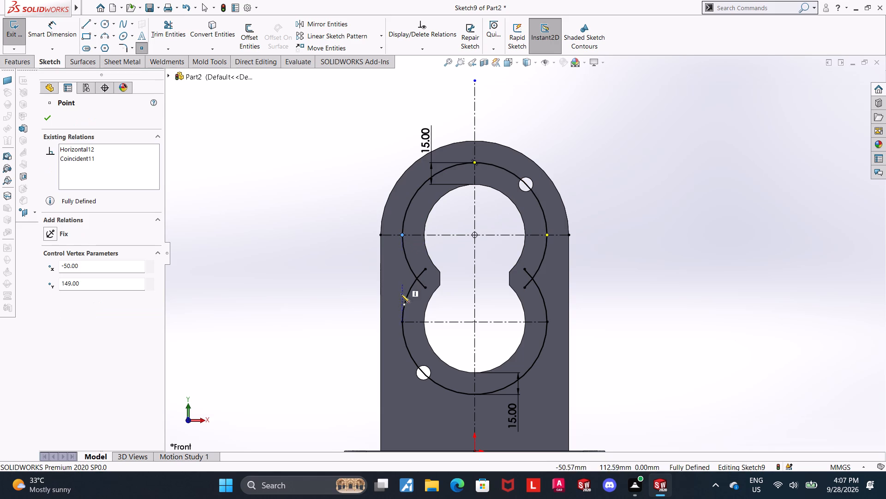
{"action": "left_click", "coordinate": [402, 321]}
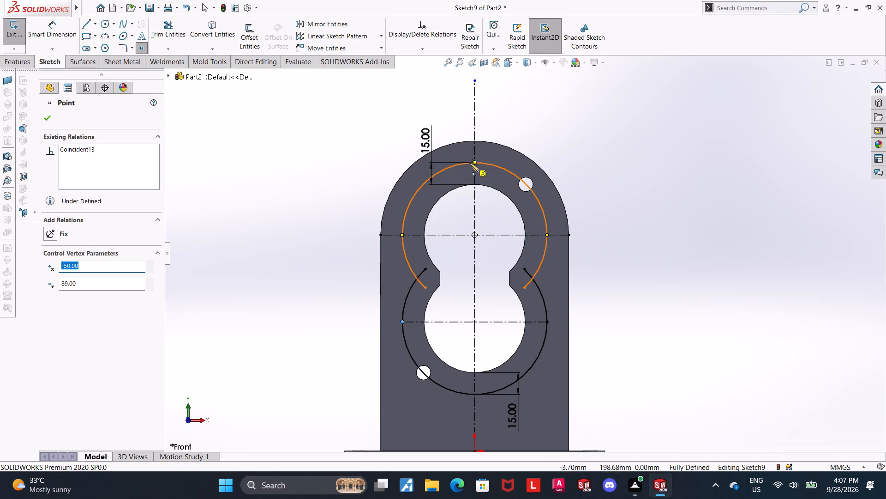
{"action": "left_click", "coordinate": [473, 163]}
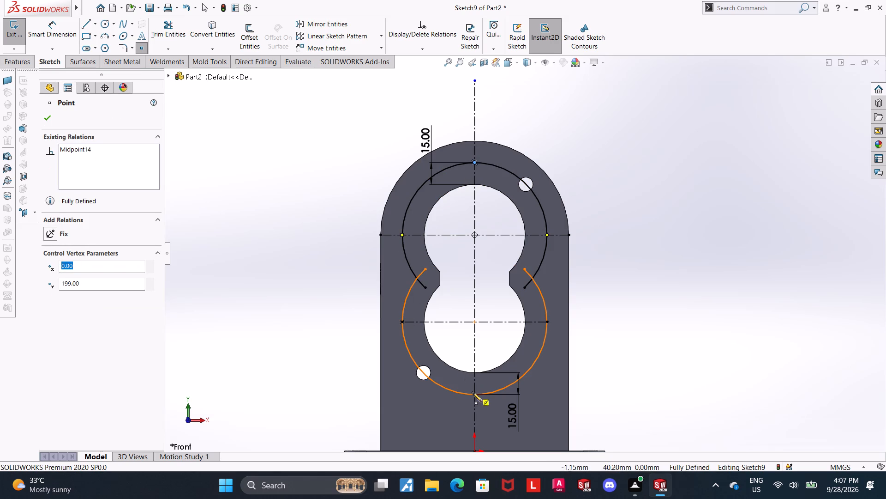
{"action": "left_click", "coordinate": [473, 395]}
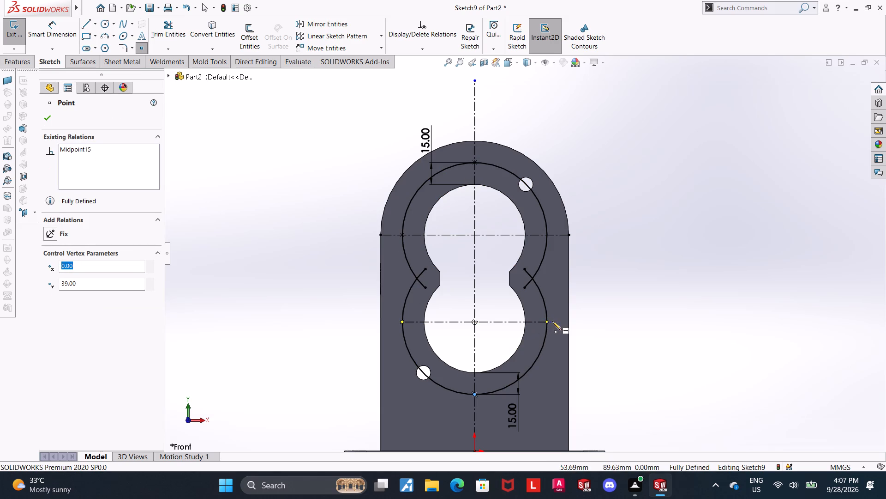
{"action": "left_click", "coordinate": [548, 323]}
{"action": "left_click", "coordinate": [546, 234]}
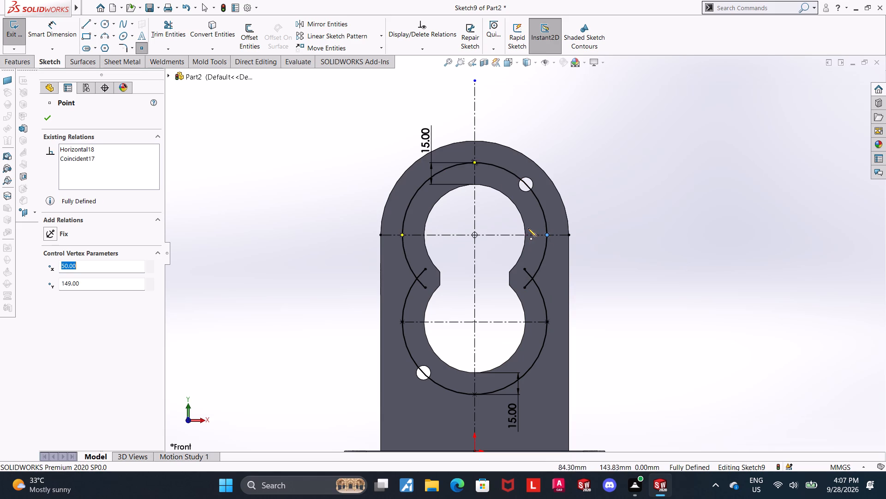
{"action": "key", "text": "Escape"}
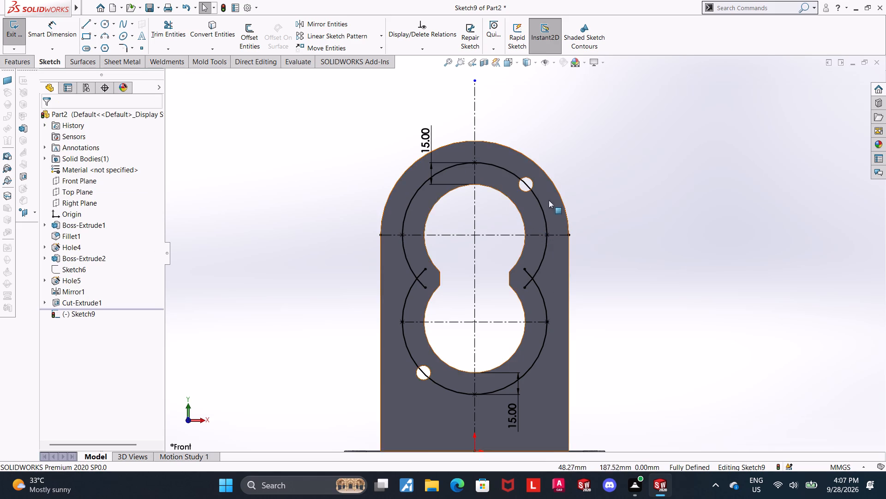
Exit the sketch containing the offset arcs, centerlines and points, leaving nothing selected.
{"action": "scroll", "coordinate": [563, 268], "scroll_direction": "up", "scroll_amount": 1}
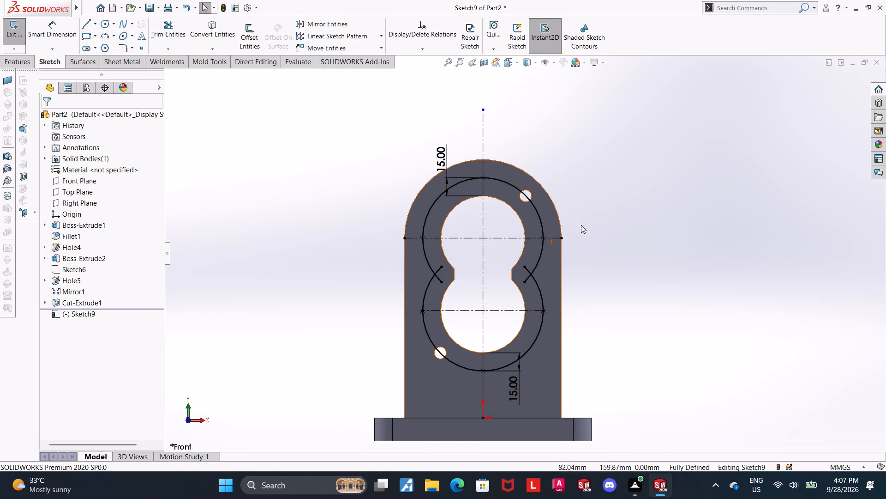
{"action": "scroll", "coordinate": [578, 226], "scroll_direction": "down", "scroll_amount": 1}
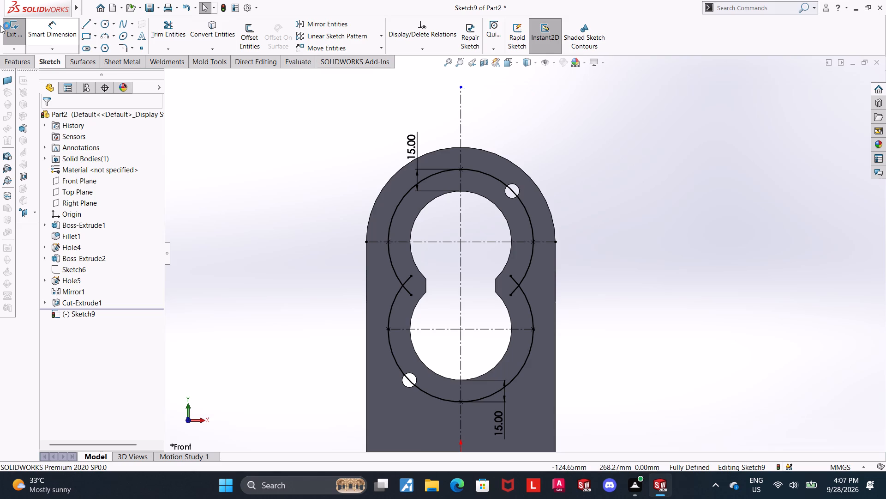
{"action": "left_click", "coordinate": [19, 29]}
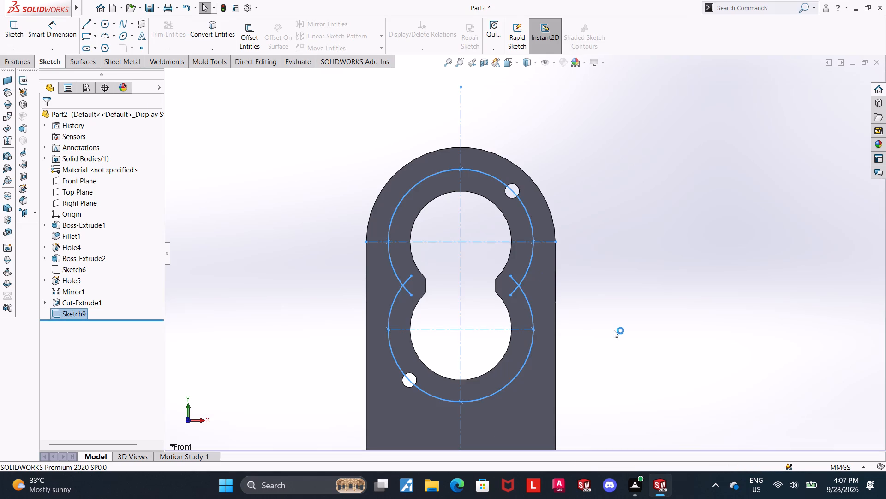
{"action": "scroll", "coordinate": [641, 339], "scroll_direction": "up", "scroll_amount": 2}
{"action": "left_click", "coordinate": [634, 314]}
Start a Hole Wizard legacy hole and set its type to C-Bored Drilled.
{"action": "scroll", "coordinate": [551, 237], "scroll_direction": "down", "scroll_amount": 2}
{"action": "left_click", "coordinate": [29, 61]}
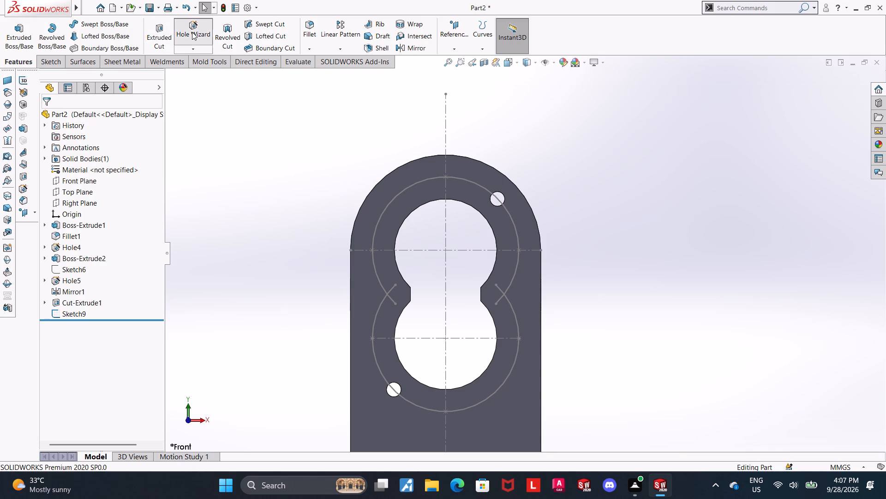
{"action": "left_click", "coordinate": [192, 32]}
{"action": "left_click", "coordinate": [58, 243]}
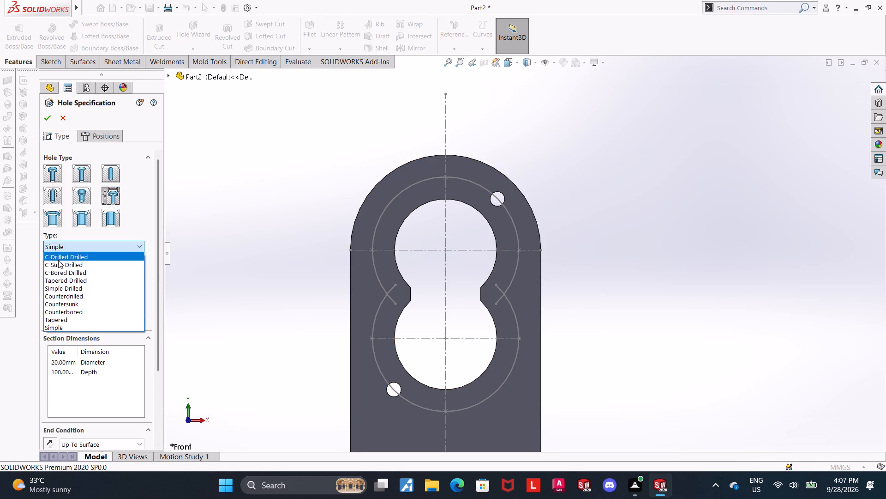
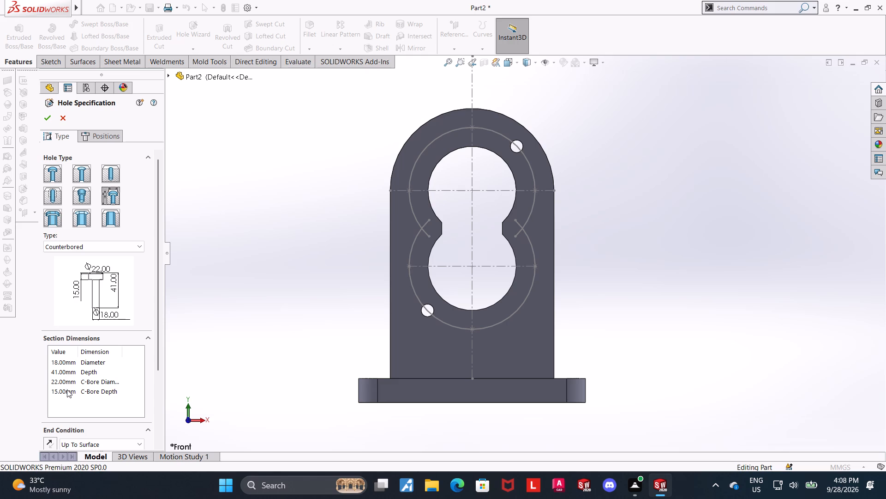
Set the counterbored hole to 12 mm diameter, 18 mm depth, 15 mm counterbore diameter, 8 mm counterbore depth and a Blind end condition.
{"action": "double_click", "coordinate": [67, 389]}
{"action": "key", "text": "8"}
{"action": "key", "text": "Return"}
{"action": "left_click", "coordinate": [70, 447]}
{"action": "left_click", "coordinate": [78, 456]}
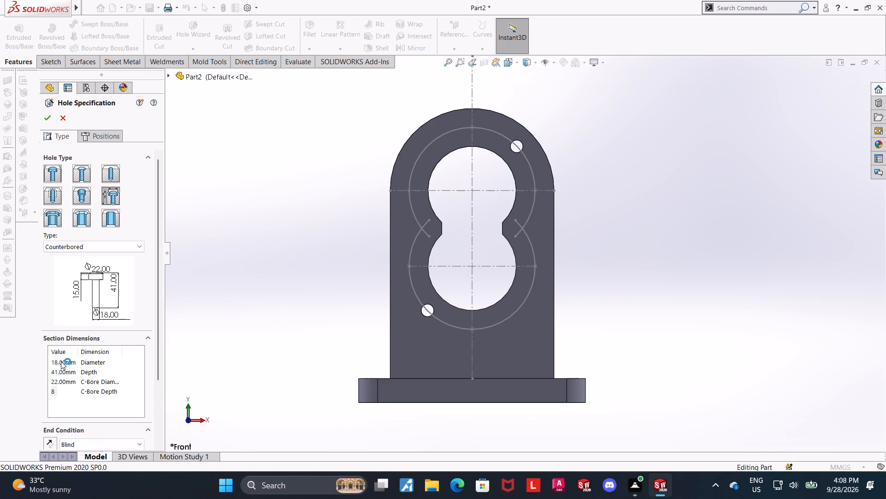
{"action": "double_click", "coordinate": [60, 369]}
{"action": "type", "text": "18"}
{"action": "key", "text": "Return"}
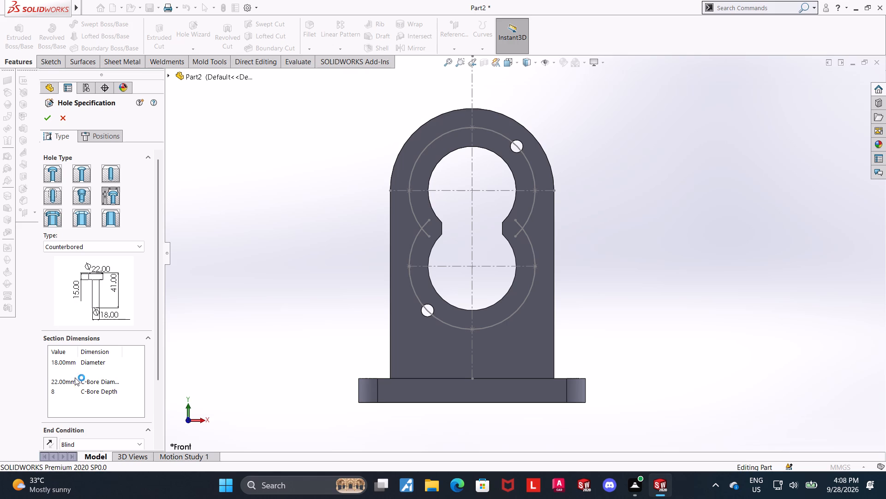
{"action": "double_click", "coordinate": [71, 381]}
{"action": "key", "text": "1"}
{"action": "key", "text": "5"}
{"action": "double_click", "coordinate": [64, 362]}
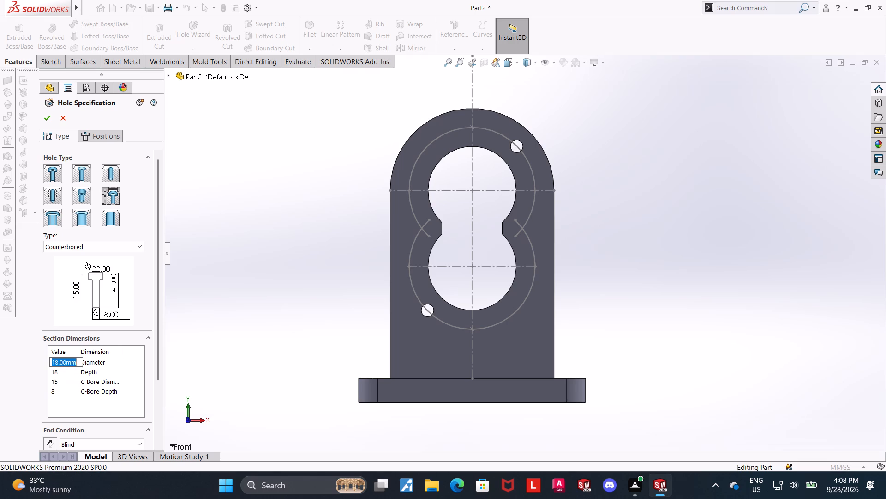
{"action": "type", "text": "12"}
{"action": "key", "text": "Return"}
{"action": "left_click", "coordinate": [201, 377]}
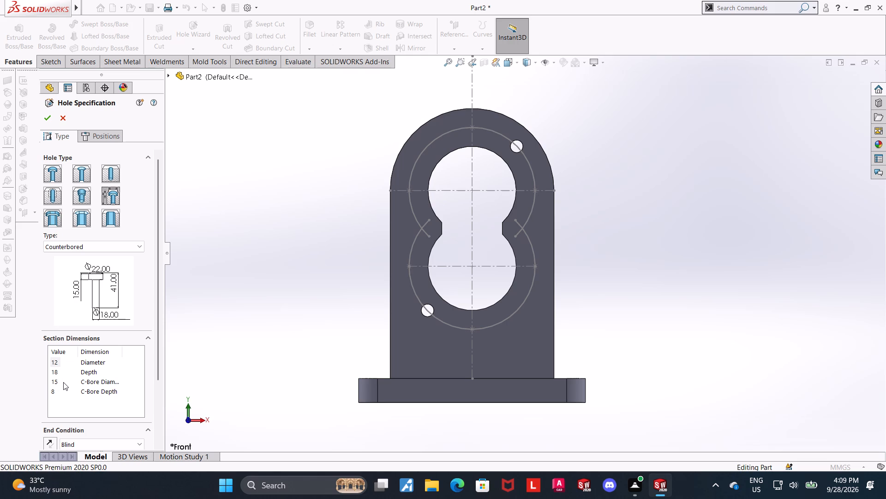
Place counterbored holes on the six sketch points around the necked opening and complete the hole feature.
{"action": "left_click", "coordinate": [102, 135]}
{"action": "left_click", "coordinate": [97, 234]}
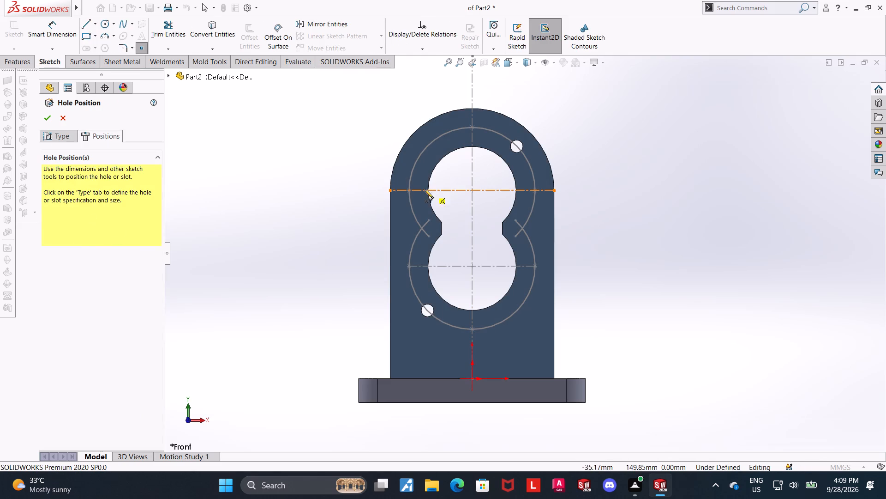
{"action": "left_click", "coordinate": [411, 189]}
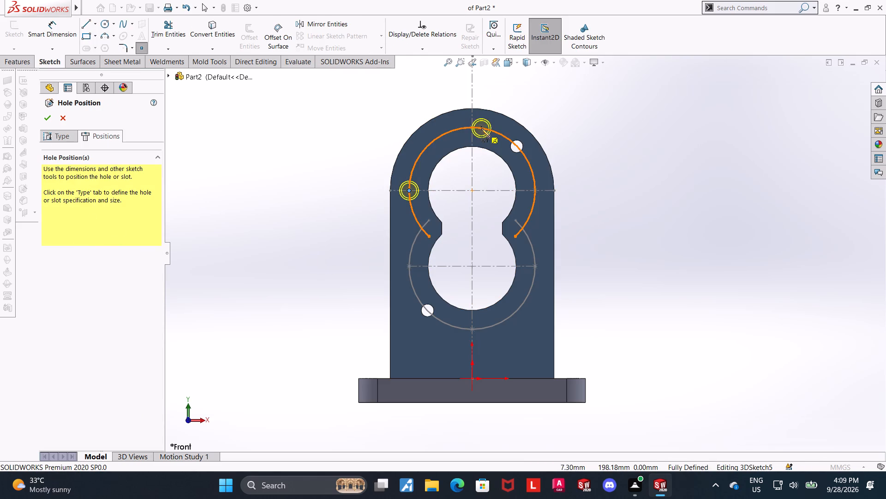
{"action": "left_click", "coordinate": [473, 128]}
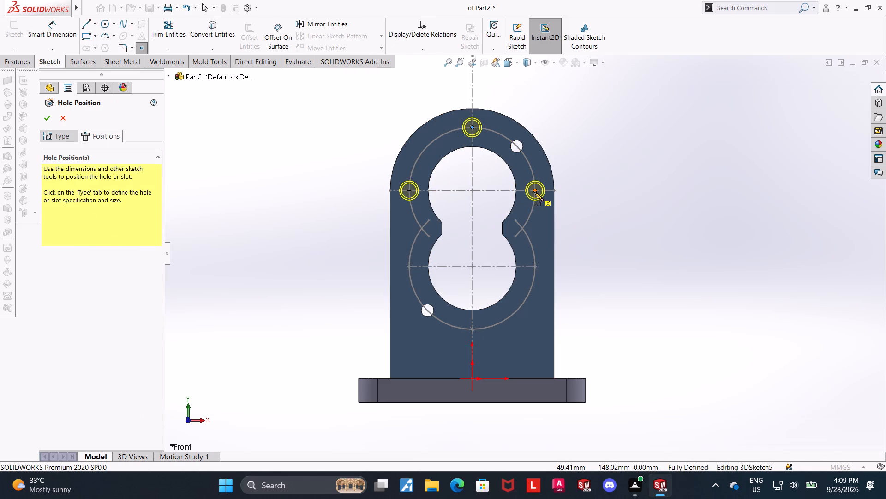
{"action": "left_click", "coordinate": [534, 192]}
{"action": "left_click", "coordinate": [534, 265]}
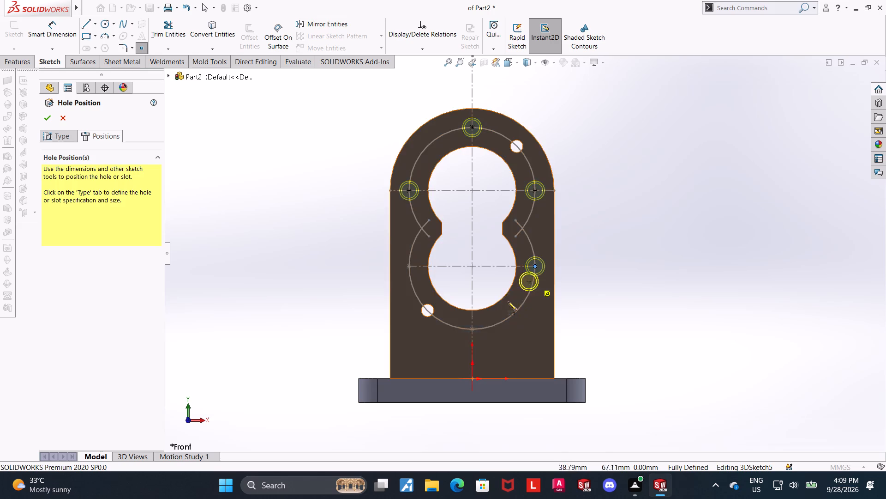
{"action": "left_click", "coordinate": [471, 330]}
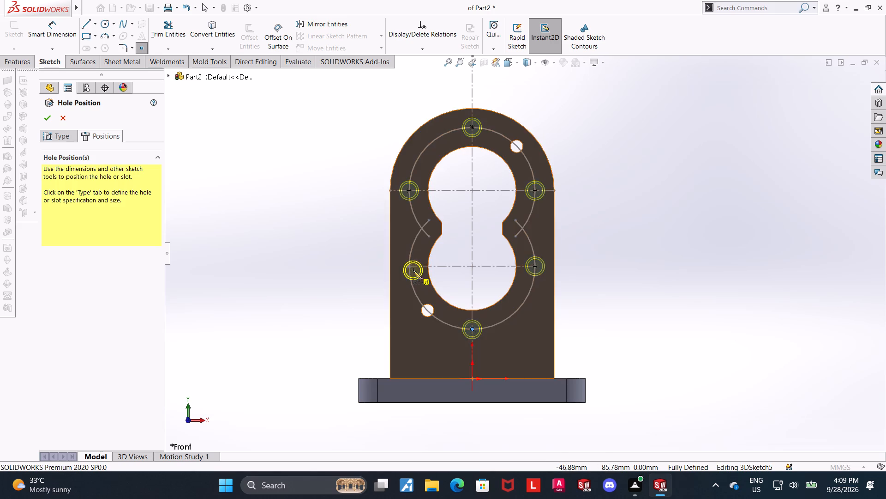
{"action": "left_click", "coordinate": [411, 268]}
{"action": "middle_click_drag", "start_coordinate": [638, 263], "coordinate": [526, 268]}
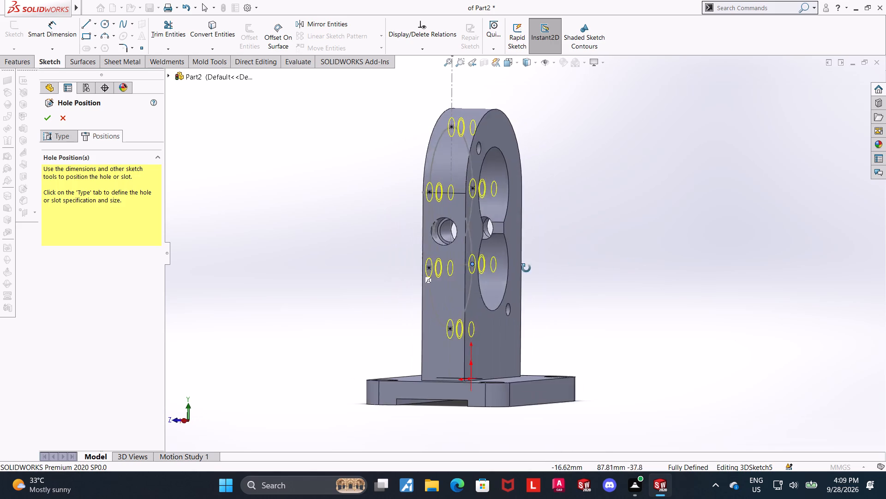
{"action": "middle_click_drag", "start_coordinate": [526, 268], "coordinate": [541, 265]}
{"action": "left_click", "coordinate": [52, 123]}
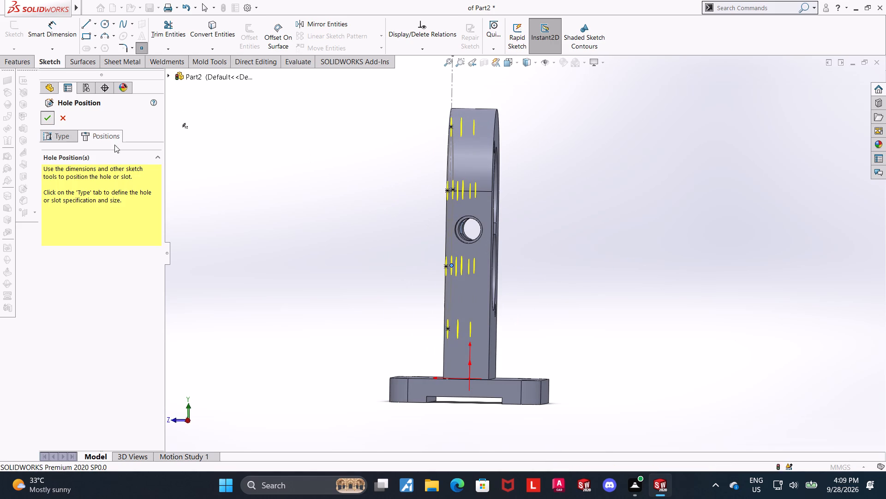
Hide the sketch containing the offset arcs, centerlines and locating points.
{"action": "left_click", "coordinate": [218, 180]}
{"action": "middle_click_drag", "start_coordinate": [231, 185], "coordinate": [301, 208]}
{"action": "left_click", "coordinate": [877, 239]}
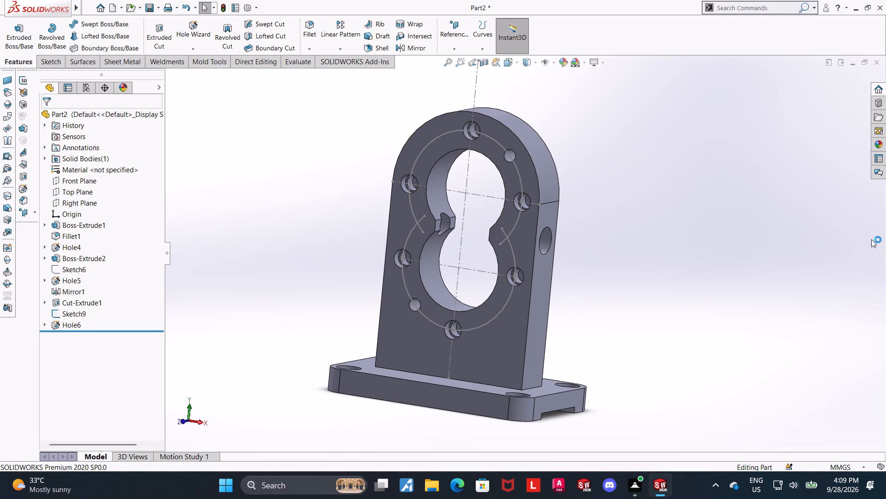
{"action": "left_click", "coordinate": [56, 316]}
{"action": "left_click", "coordinate": [66, 306]}
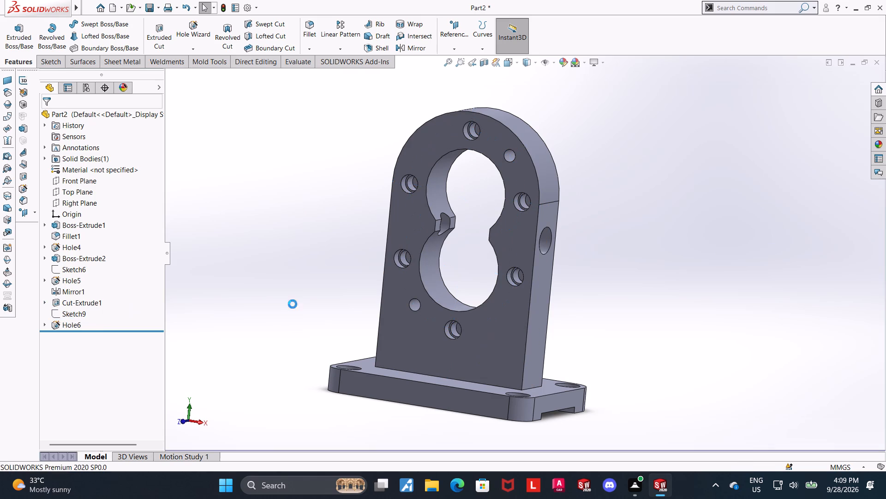
{"action": "left_click", "coordinate": [299, 302]}
Mirror the six-hole counterbore feature, Hole6, about the Front Plane.
{"action": "scroll", "coordinate": [346, 286], "scroll_direction": "up", "scroll_amount": 1}
{"action": "middle_click_drag", "start_coordinate": [640, 281], "coordinate": [584, 264]}
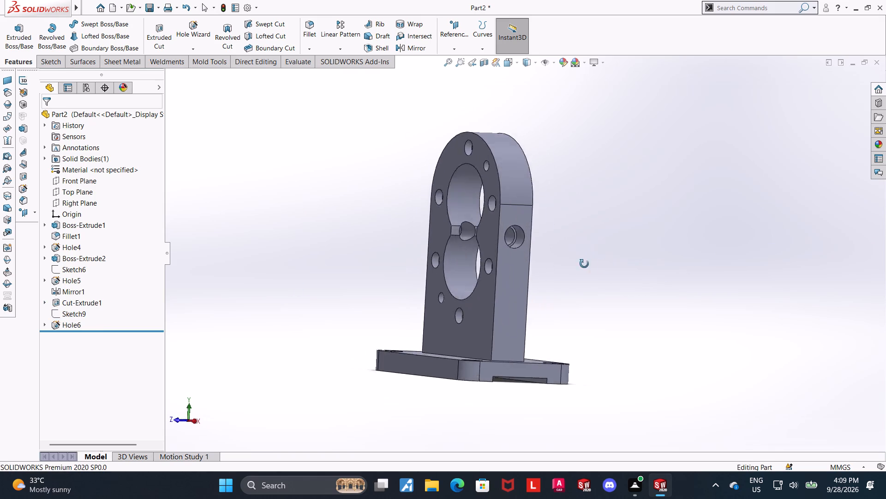
{"action": "middle_click_drag", "start_coordinate": [584, 264], "coordinate": [579, 255]}
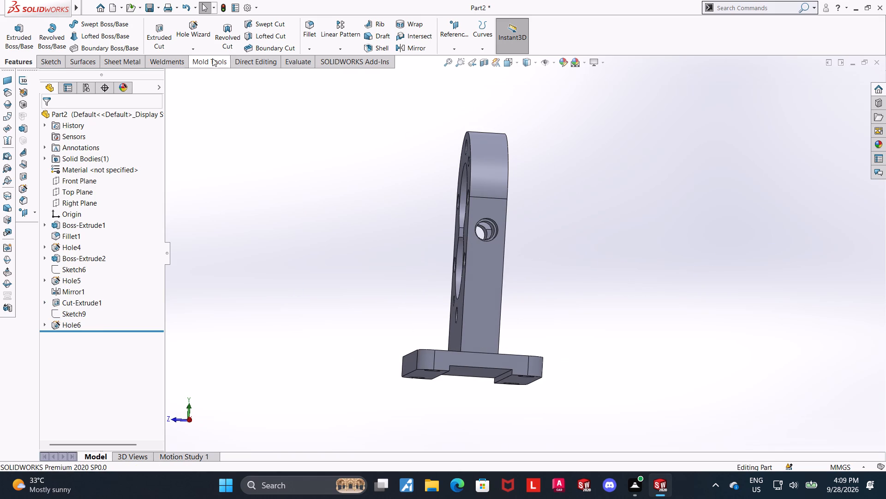
{"action": "left_click", "coordinate": [409, 48]}
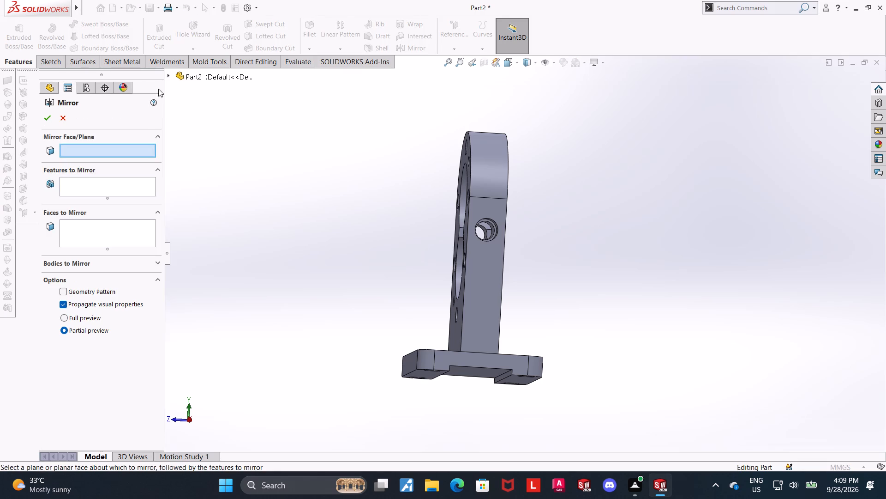
{"action": "left_click", "coordinate": [169, 75]}
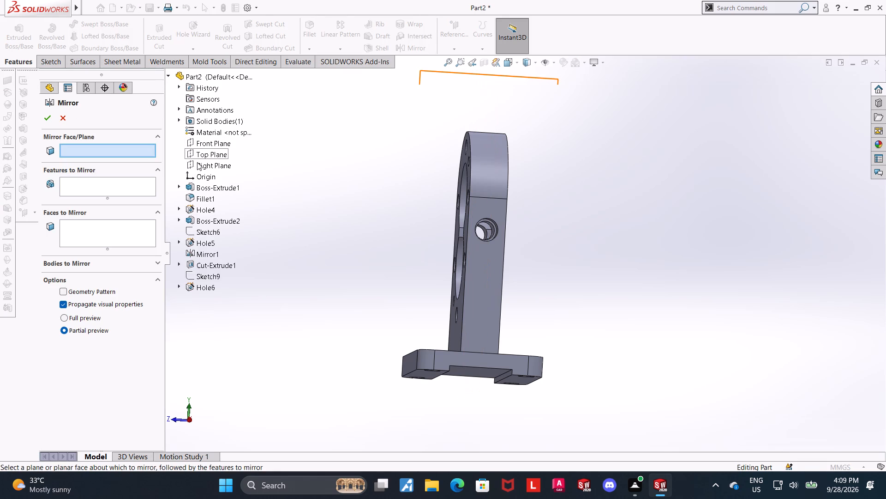
{"action": "left_click", "coordinate": [200, 145]}
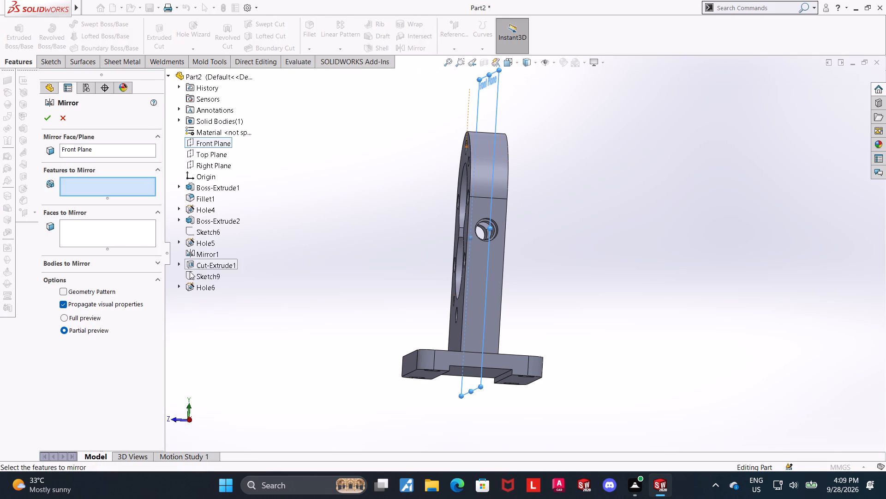
{"action": "left_click", "coordinate": [195, 283]}
{"action": "left_click", "coordinate": [46, 114]}
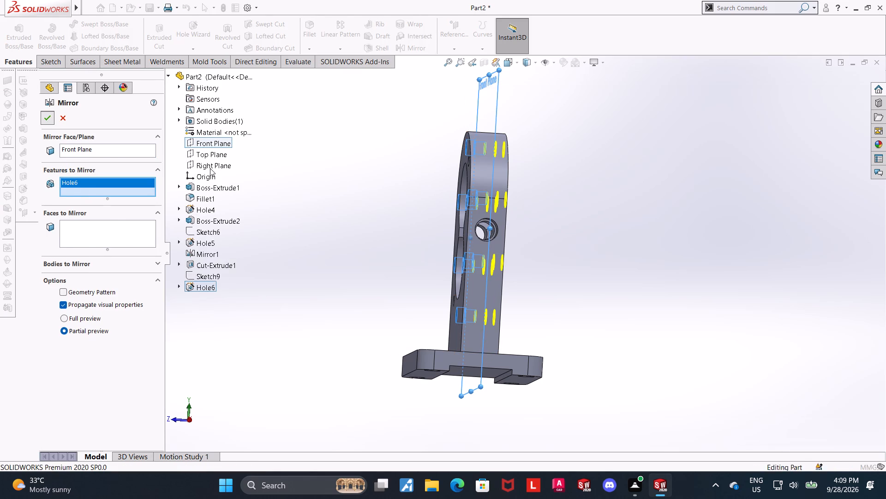
{"action": "left_click", "coordinate": [426, 195]}
Examine the mirrored counterbores on the upright's faces, then view the part from the Right view.
{"action": "middle_click_drag", "start_coordinate": [427, 189], "coordinate": [434, 203]}
{"action": "scroll", "coordinate": [427, 189], "scroll_direction": "up", "scroll_amount": 1}
{"action": "middle_click_drag", "start_coordinate": [434, 199], "coordinate": [521, 203]}
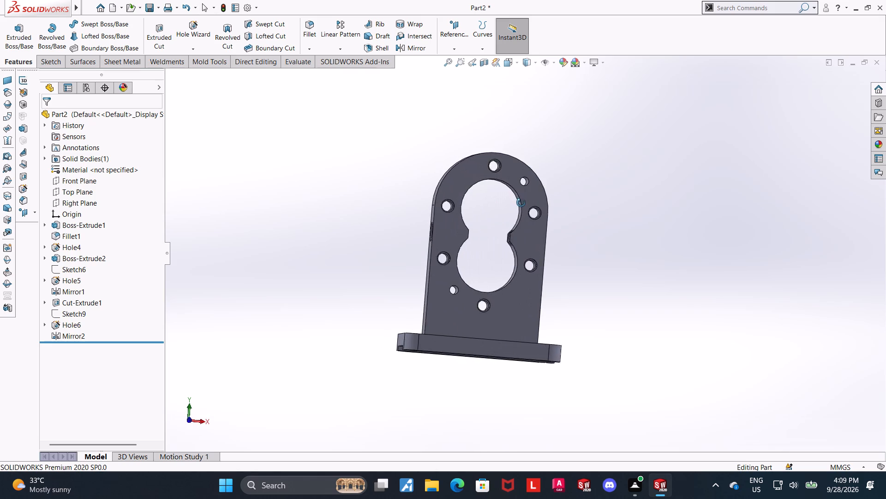
{"action": "middle_click_drag", "start_coordinate": [521, 203], "coordinate": [508, 203]}
{"action": "middle_click_drag", "start_coordinate": [576, 140], "coordinate": [553, 134]}
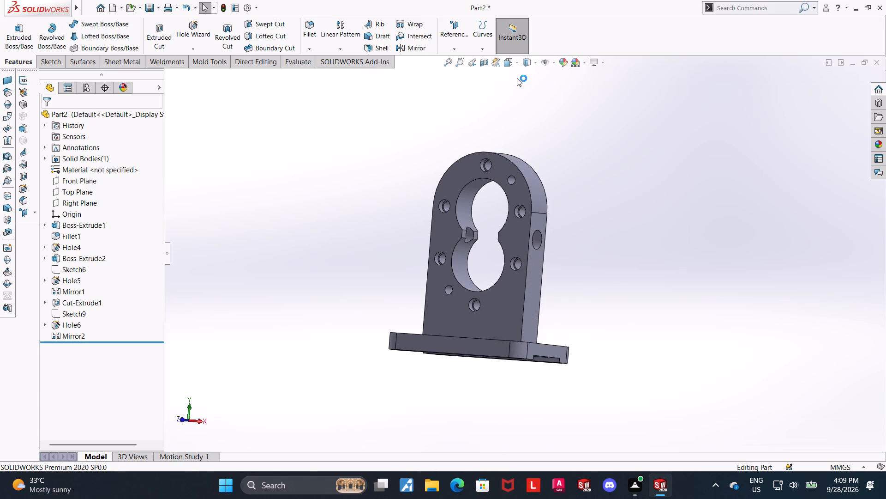
{"action": "left_click", "coordinate": [513, 67]}
{"action": "left_click", "coordinate": [486, 294]}
{"action": "left_click", "coordinate": [505, 281]}
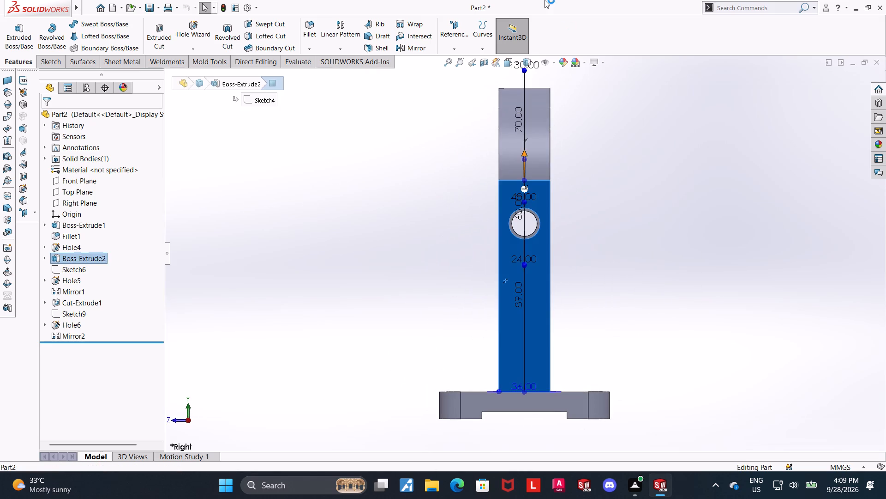
{"action": "left_click", "coordinate": [712, 176]}
Show the part in wireframe and examine the counterbore profiles through the upright's thickness.
{"action": "left_click", "coordinate": [526, 63]}
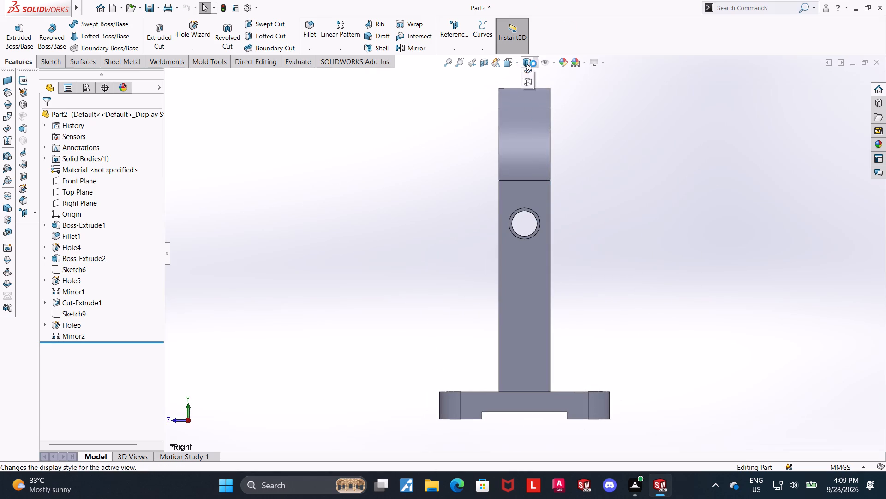
{"action": "left_click", "coordinate": [532, 128]}
{"action": "left_click", "coordinate": [691, 185]}
{"action": "scroll", "coordinate": [706, 215], "scroll_direction": "up", "scroll_amount": 1}
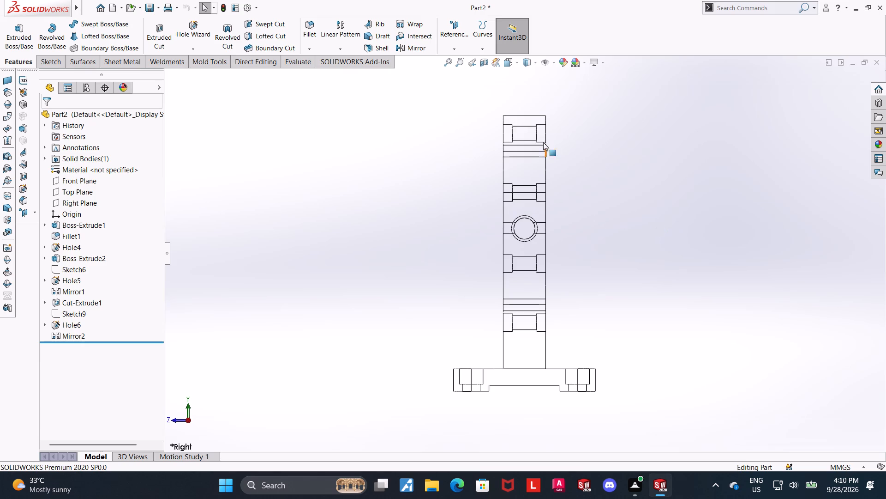
{"action": "scroll", "coordinate": [538, 146], "scroll_direction": "down", "scroll_amount": 3}
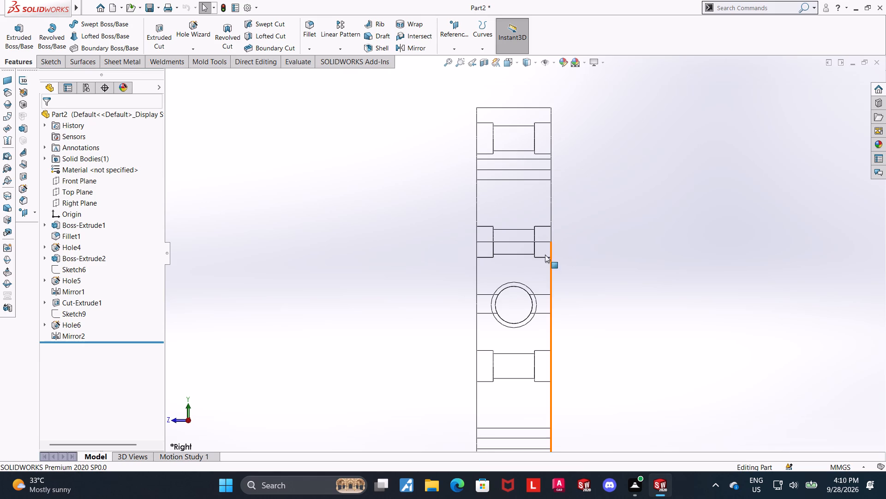
{"action": "scroll", "coordinate": [623, 290], "scroll_direction": "up", "scroll_amount": 4}
{"action": "scroll", "coordinate": [554, 350], "scroll_direction": "down", "scroll_amount": 1}
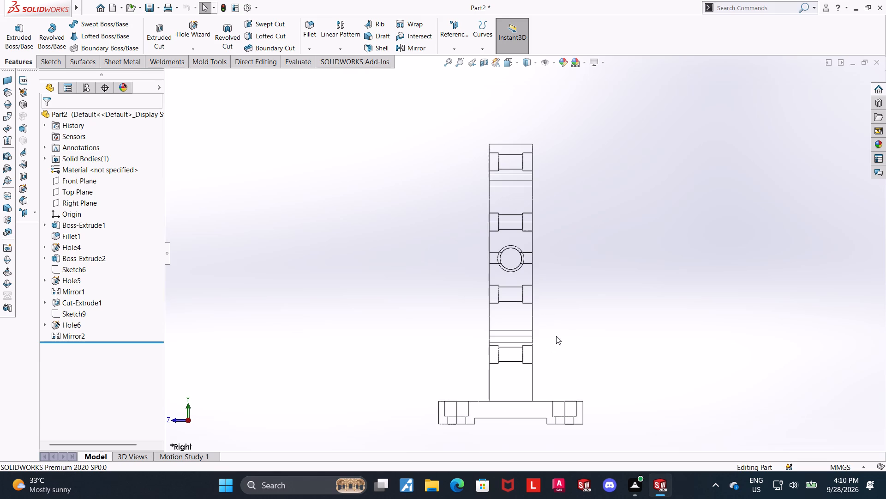
Show the part with hidden lines visible and examine the holes from the side and the front.
{"action": "left_click", "coordinate": [533, 60]}
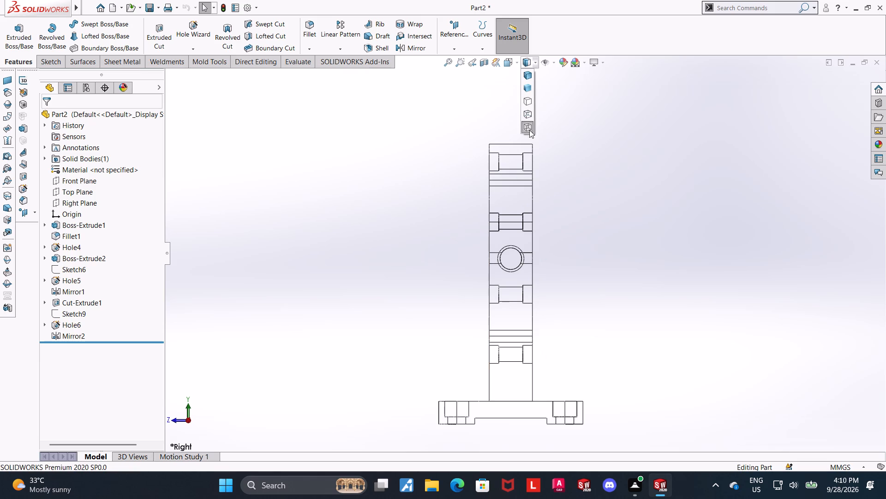
{"action": "left_click", "coordinate": [524, 118]}
{"action": "left_click", "coordinate": [661, 213]}
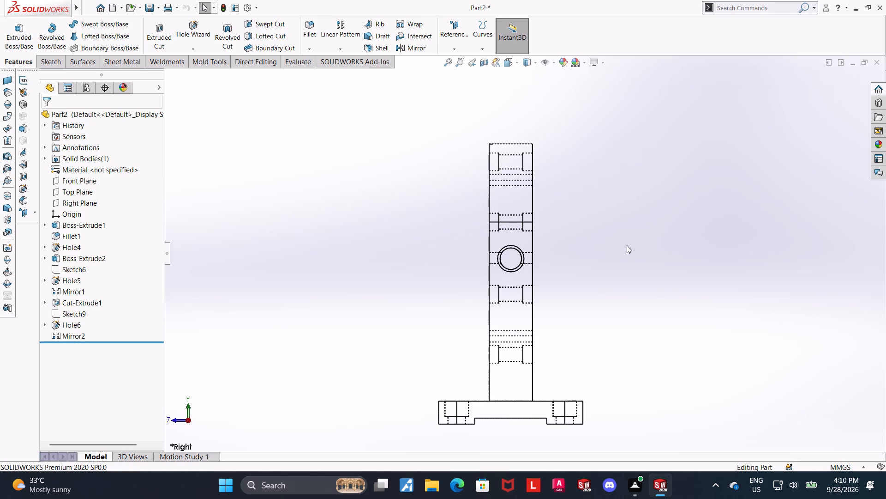
{"action": "scroll", "coordinate": [627, 245], "scroll_direction": "up", "scroll_amount": 3}
{"action": "scroll", "coordinate": [589, 258], "scroll_direction": "up", "scroll_amount": 1}
{"action": "middle_click_drag", "start_coordinate": [589, 258], "coordinate": [679, 270]}
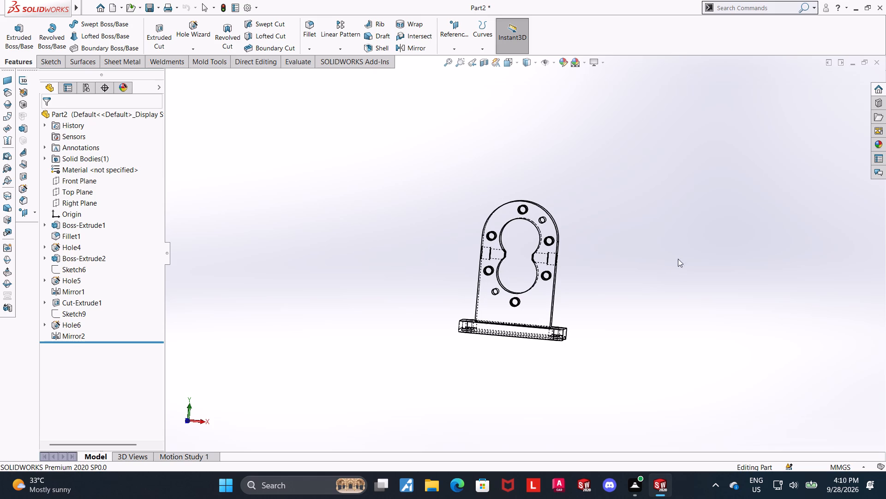
Return the part's display style to Shaded With Edges.
{"action": "left_click", "coordinate": [525, 58]}
{"action": "left_click", "coordinate": [529, 76]}
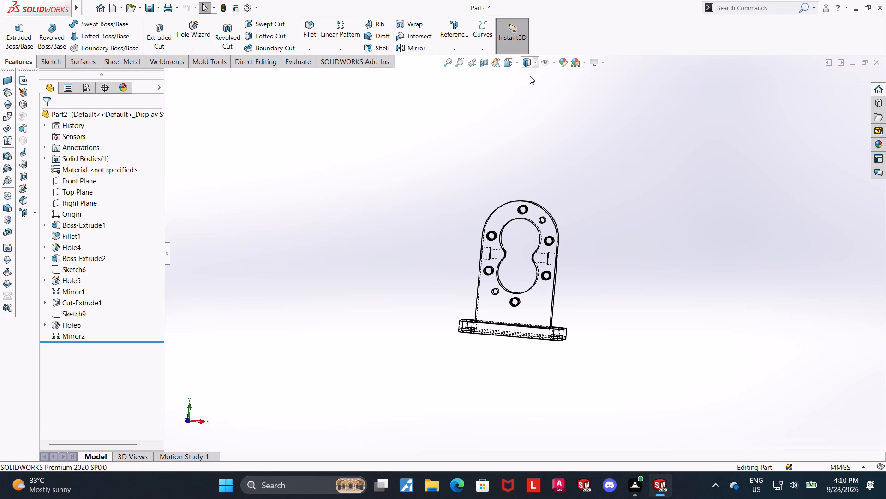
{"action": "left_click", "coordinate": [688, 277]}
{"action": "scroll", "coordinate": [532, 285], "scroll_direction": "down", "scroll_amount": 3}
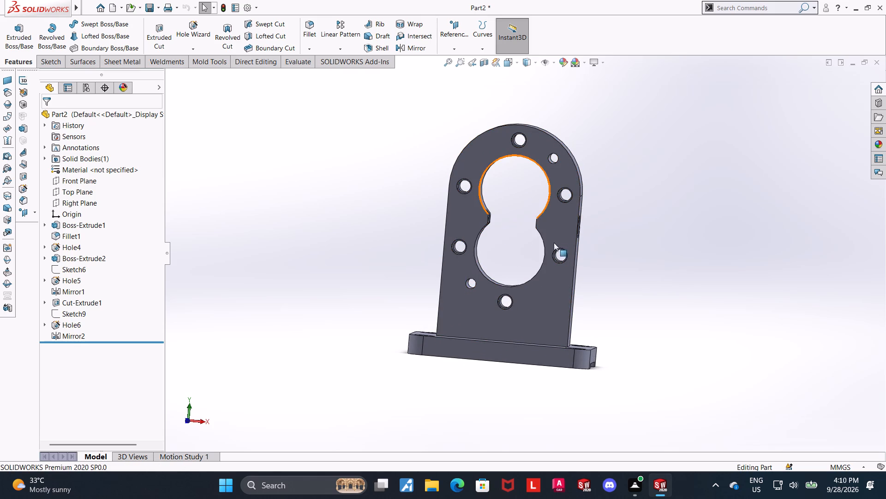
Examine the part from the front, side edges and notched underside, checking the base plate and the upright's holes.
{"action": "scroll", "coordinate": [540, 282], "scroll_direction": "up", "scroll_amount": 2}
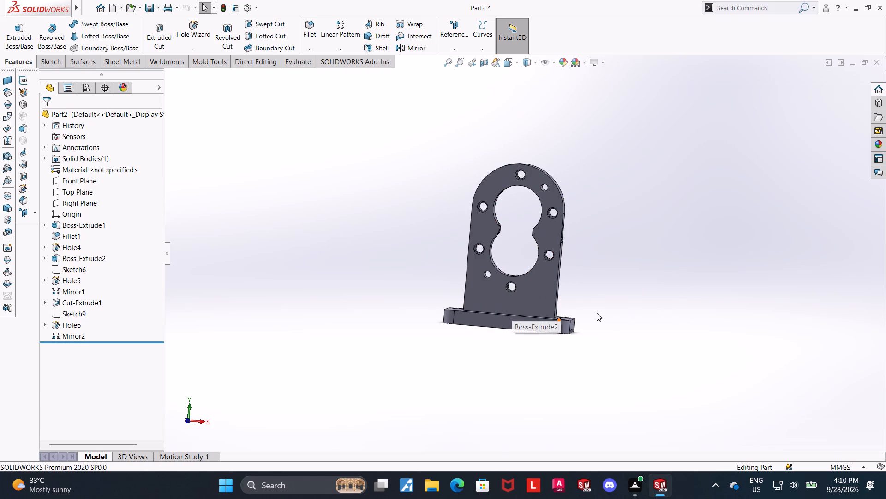
{"action": "scroll", "coordinate": [555, 261], "scroll_direction": "down", "scroll_amount": 4}
{"action": "scroll", "coordinate": [613, 330], "scroll_direction": "up", "scroll_amount": 2}
{"action": "middle_click_drag", "start_coordinate": [613, 330], "coordinate": [614, 330]}
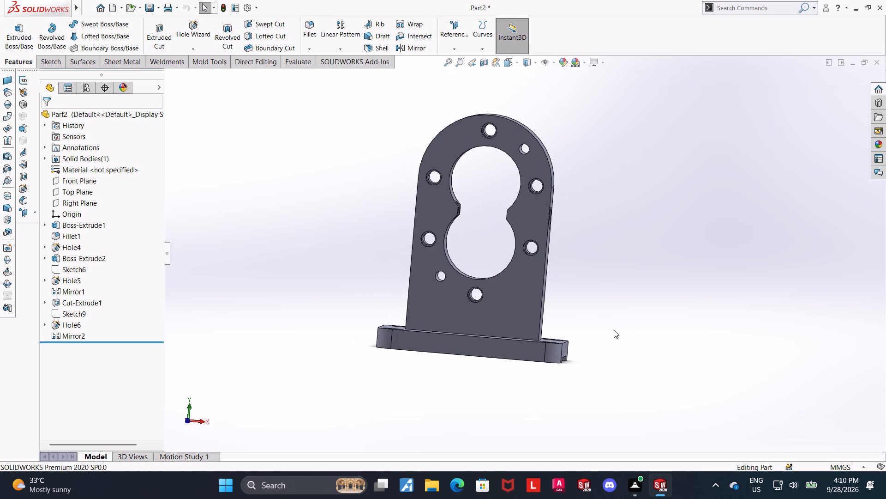
{"action": "middle_click_drag", "start_coordinate": [614, 330], "coordinate": [676, 341]}
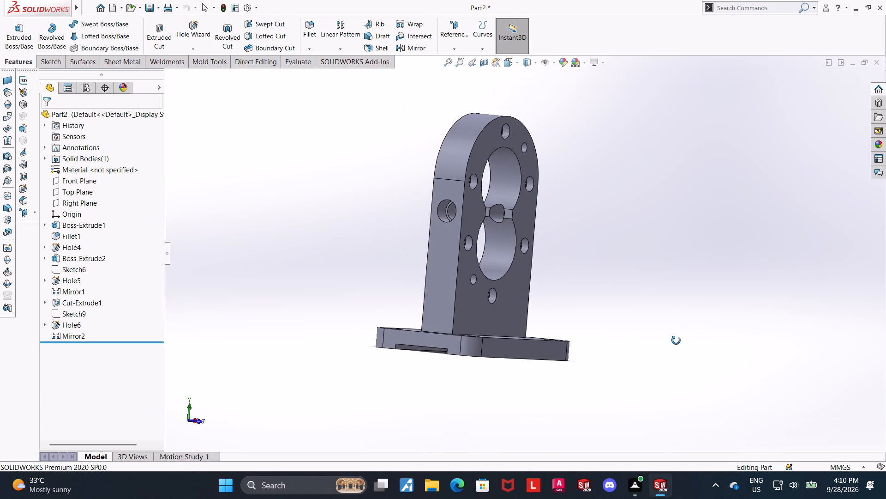
{"action": "middle_click_drag", "start_coordinate": [676, 341], "coordinate": [529, 233]}
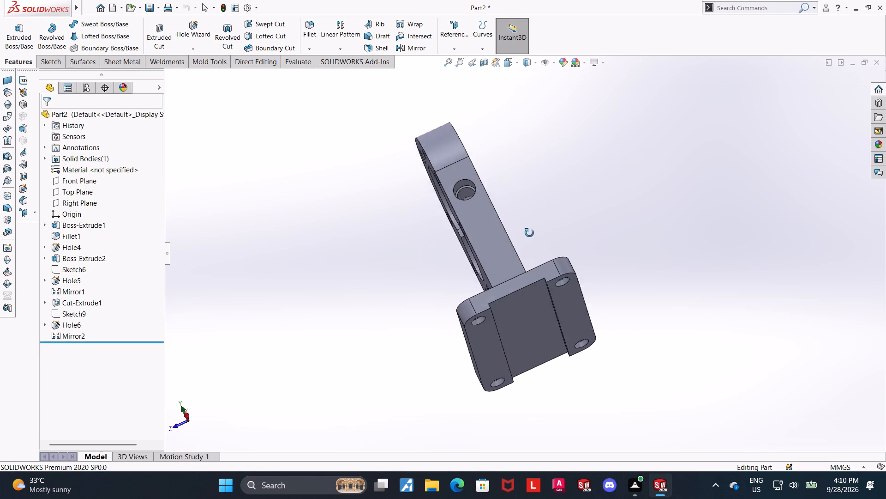
{"action": "middle_click_drag", "start_coordinate": [529, 233], "coordinate": [443, 301]}
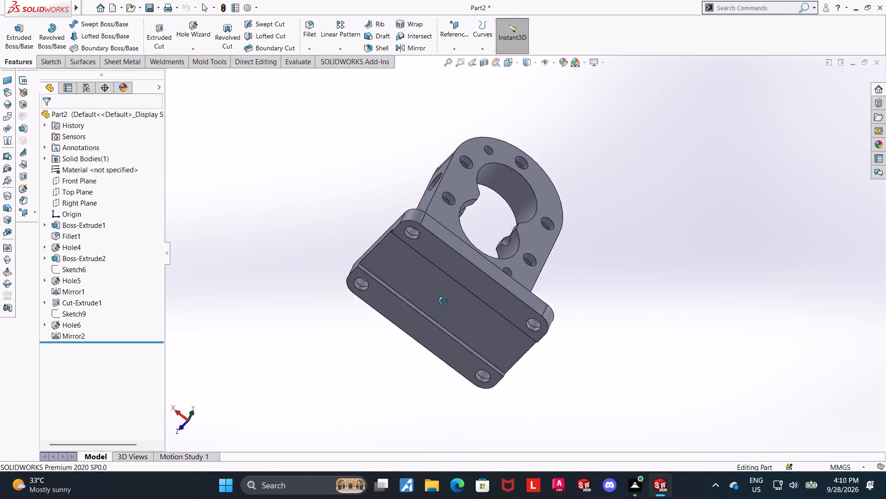
{"action": "middle_click_drag", "start_coordinate": [443, 301], "coordinate": [616, 393]}
{"action": "middle_click_drag", "start_coordinate": [632, 289], "coordinate": [611, 339]}
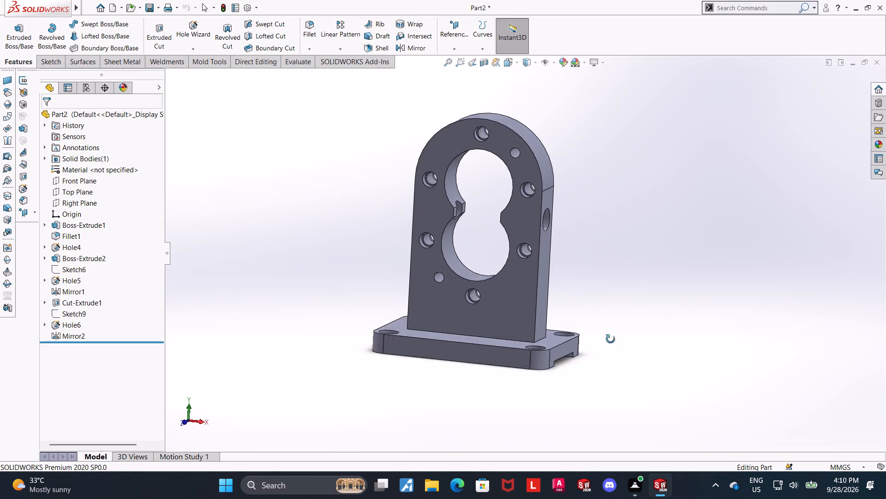
{"action": "middle_click_drag", "start_coordinate": [611, 339], "coordinate": [621, 307]}
View the part from the Front in wireframe and examine the side holes and face holes.
{"action": "left_click", "coordinate": [509, 61]}
{"action": "left_click", "coordinate": [413, 281]}
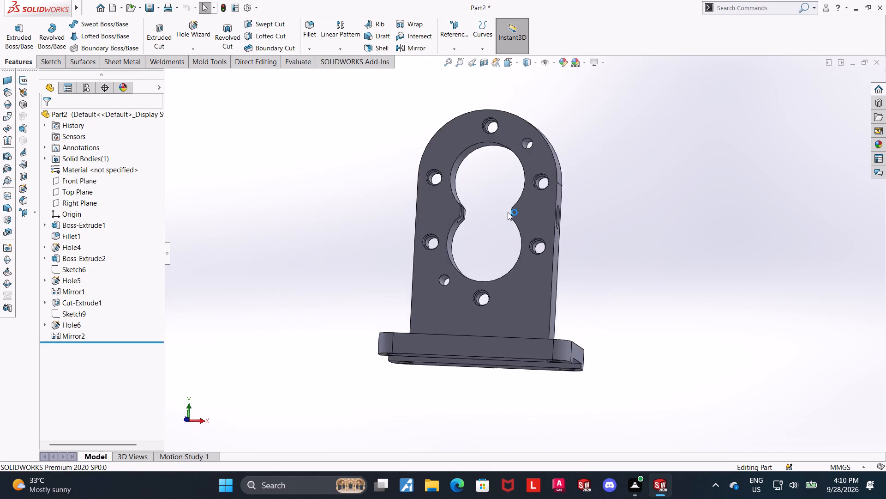
{"action": "left_click", "coordinate": [533, 60]}
{"action": "left_click", "coordinate": [527, 128]}
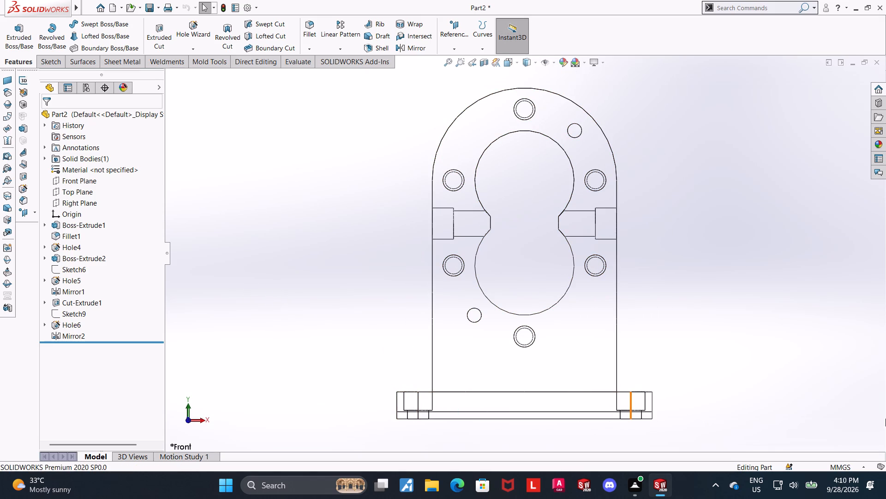
{"action": "scroll", "coordinate": [717, 334], "scroll_direction": "up", "scroll_amount": 3}
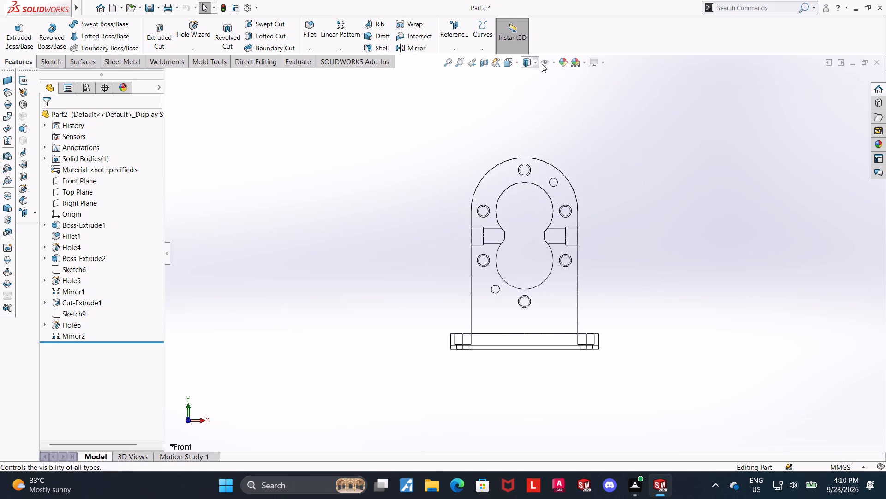
Show the part with hidden lines visible and examine the hidden side and base holes from the front and an angle.
{"action": "left_click", "coordinate": [534, 63]}
{"action": "left_click", "coordinate": [527, 119]}
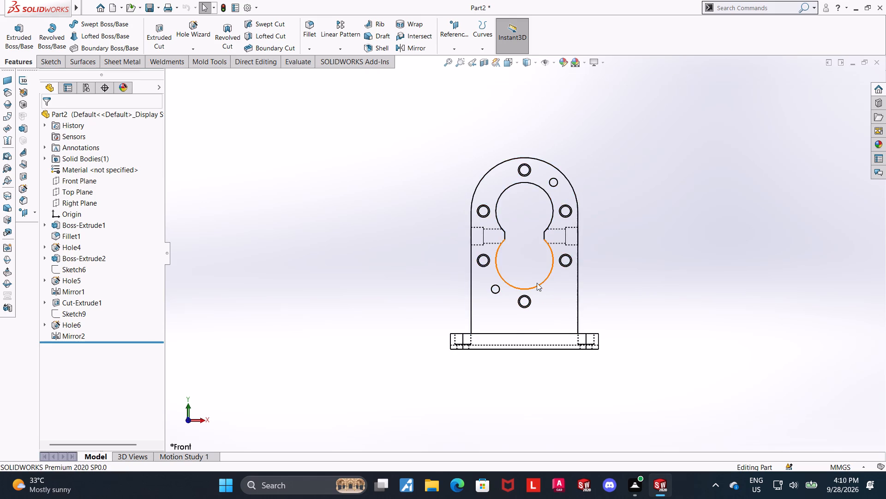
{"action": "middle_click_drag", "start_coordinate": [624, 225], "coordinate": [600, 231]}
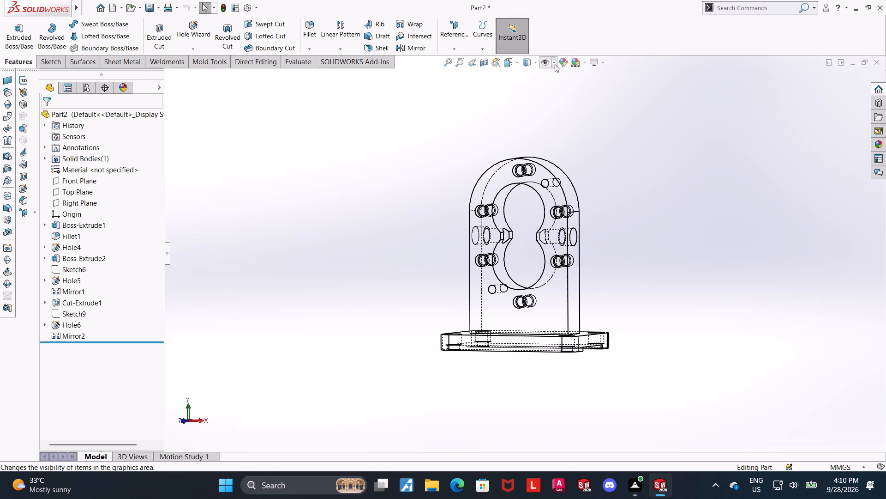
Return the part to Shaded With Edges and inspect the whole model in the Isometric view.
{"action": "left_click", "coordinate": [536, 64]}
{"action": "left_click", "coordinate": [525, 76]}
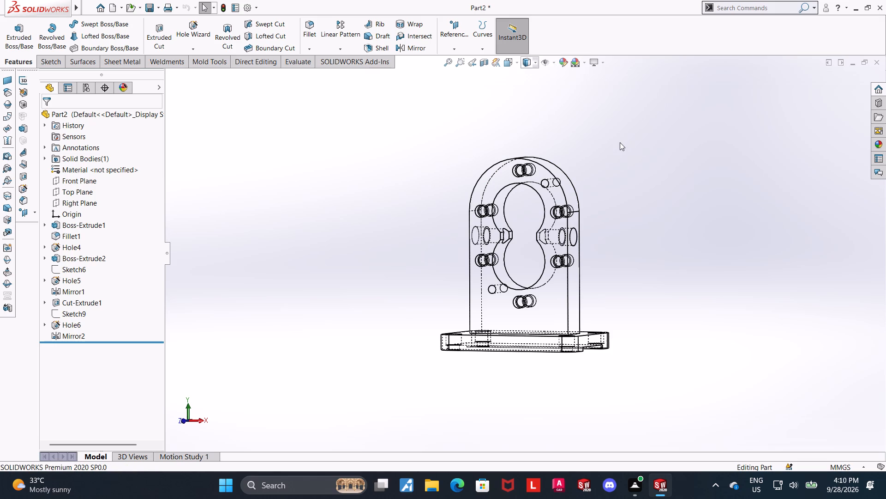
{"action": "key", "text": "ctrl+7"}
{"action": "scroll", "coordinate": [675, 398], "scroll_direction": "up", "scroll_amount": 3}
{"action": "scroll", "coordinate": [611, 393], "scroll_direction": "down", "scroll_amount": 2}
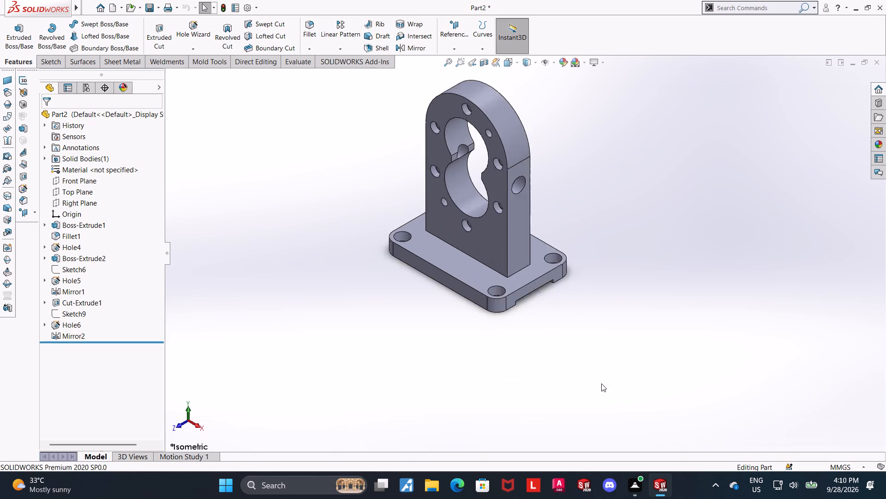
{"action": "scroll", "coordinate": [601, 383], "scroll_direction": "down", "scroll_amount": 1}
{"action": "scroll", "coordinate": [507, 126], "scroll_direction": "up", "scroll_amount": 5}
{"action": "scroll", "coordinate": [508, 158], "scroll_direction": "down", "scroll_amount": 3}
{"action": "scroll", "coordinate": [505, 307], "scroll_direction": "down", "scroll_amount": 3}
{"action": "scroll", "coordinate": [486, 276], "scroll_direction": "up", "scroll_amount": 2}
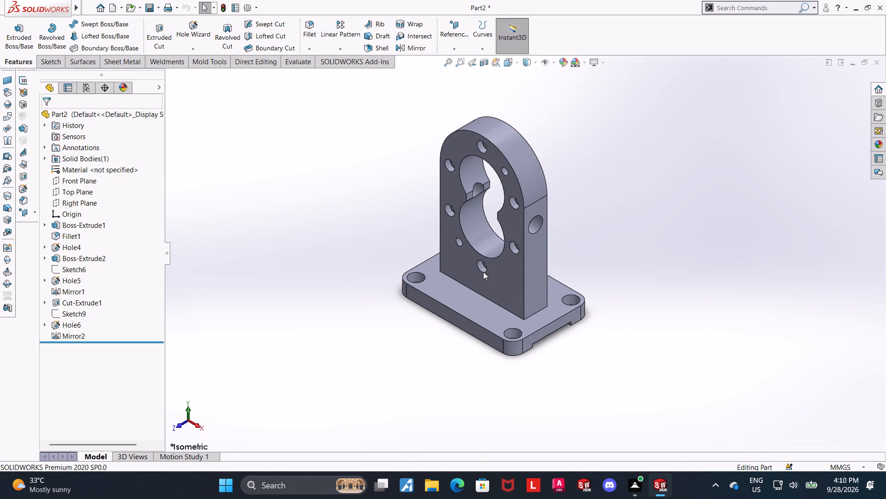
{"action": "scroll", "coordinate": [471, 237], "scroll_direction": "down", "scroll_amount": 1}
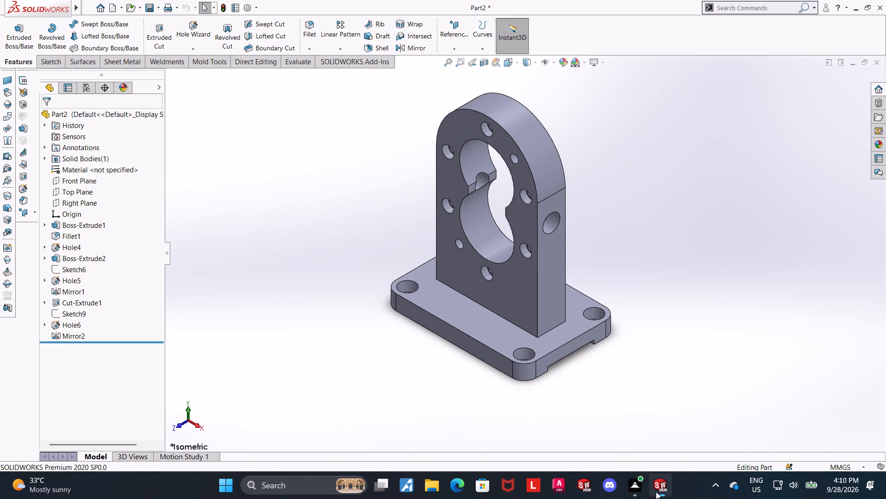
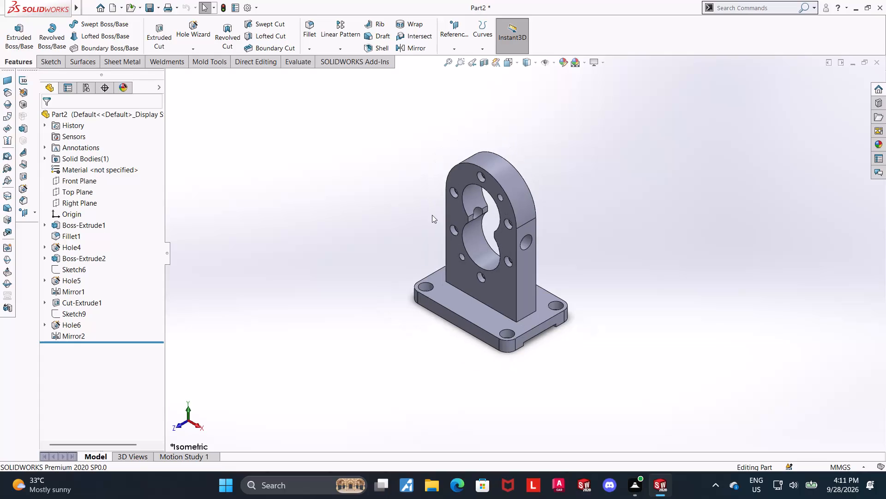
Save the part in the Downloads folder as a SOLIDWORKS Part named "arched mounting bracket".
{"action": "scroll", "coordinate": [556, 354], "scroll_direction": "down", "scroll_amount": 1}
{"action": "scroll", "coordinate": [412, 192], "scroll_direction": "down", "scroll_amount": 1}
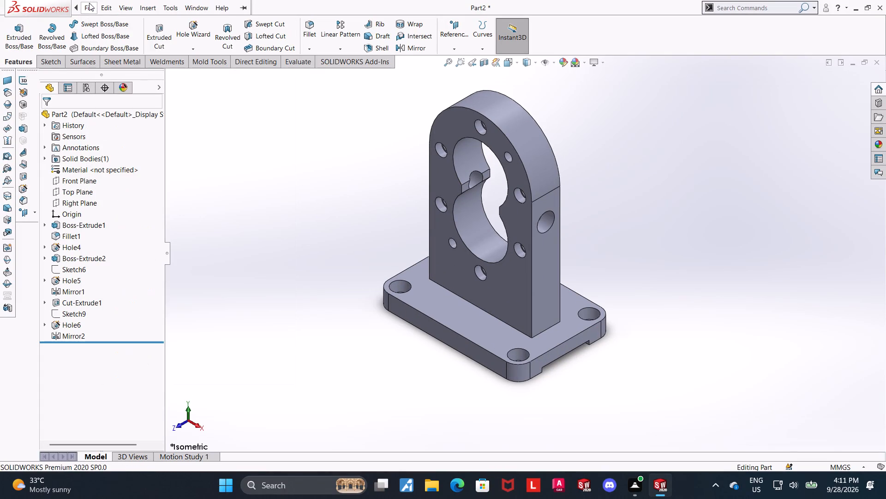
{"action": "left_click", "coordinate": [115, 128]}
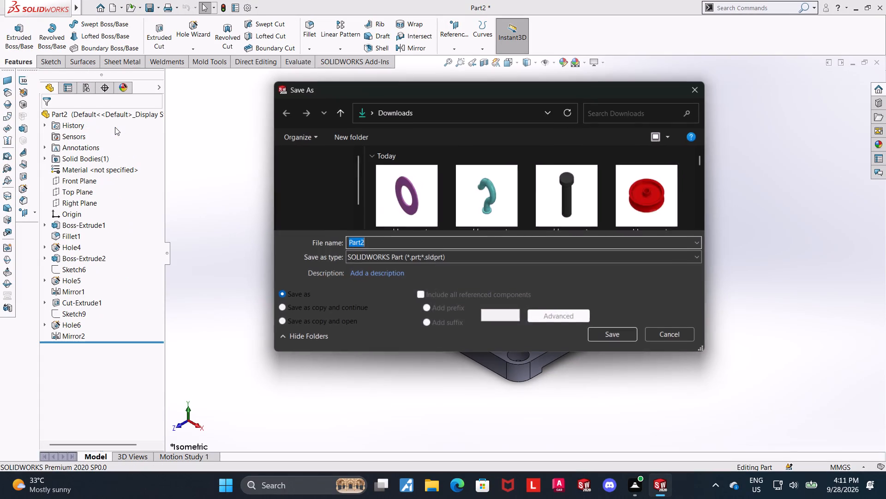
{"action": "type", "text": "arched"}
{"action": "key", "text": "space"}
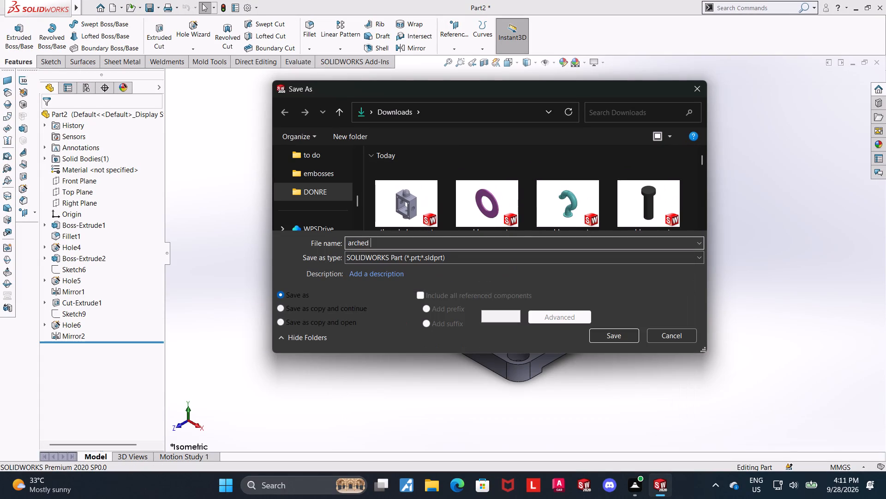
{"action": "type", "text": "mounting bracket"}
{"action": "key", "text": "space"}
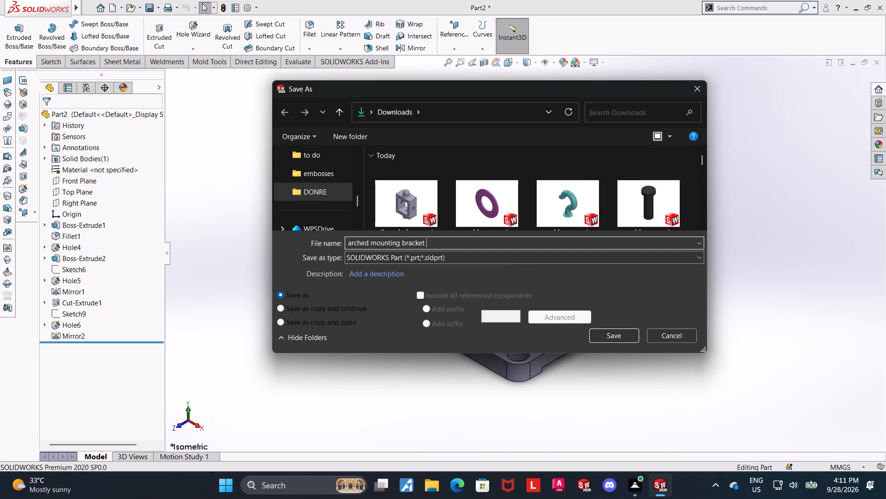
{"action": "left_click", "coordinate": [628, 336]}
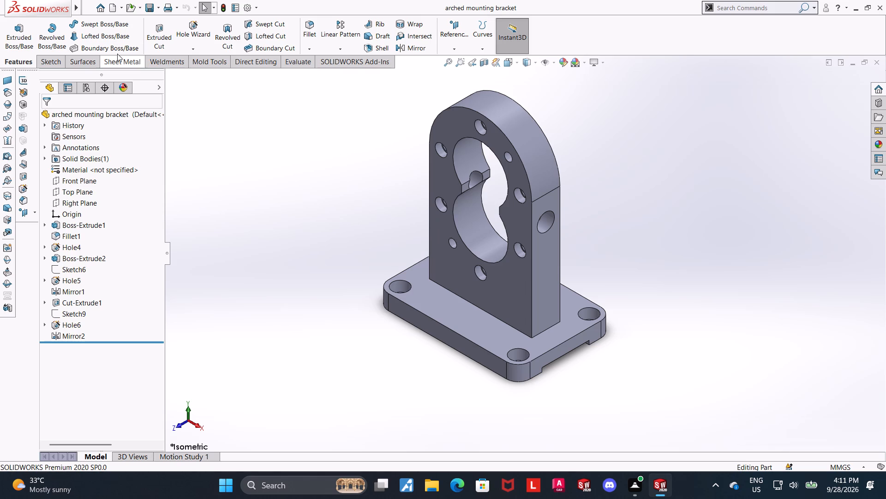
Save the part in Downloads as an Adobe Portable Document Format (*.pdf) file named "arched mounting bracket".
{"action": "left_click", "coordinate": [113, 127]}
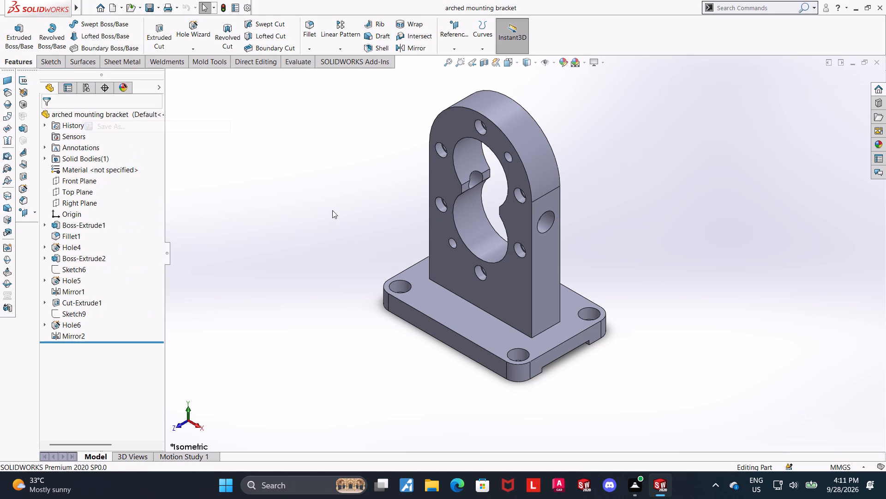
{"action": "left_click", "coordinate": [376, 256]}
{"action": "left_click", "coordinate": [443, 71]}
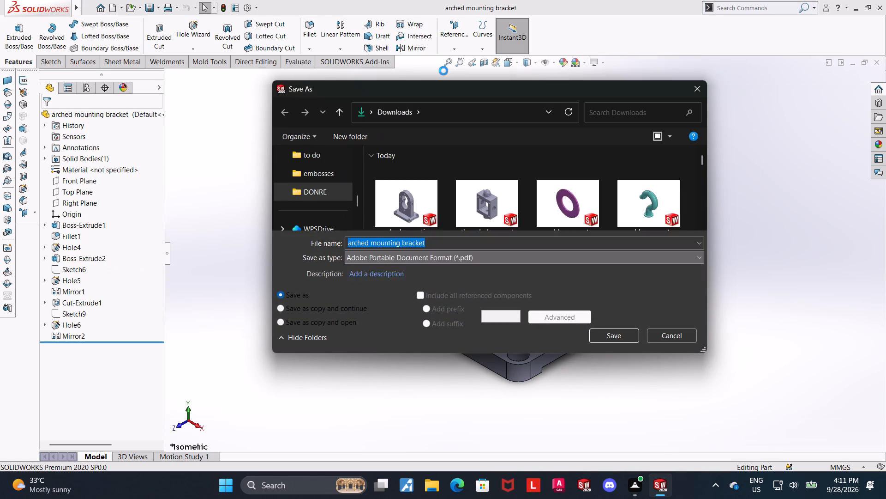
{"action": "left_click", "coordinate": [617, 350]}
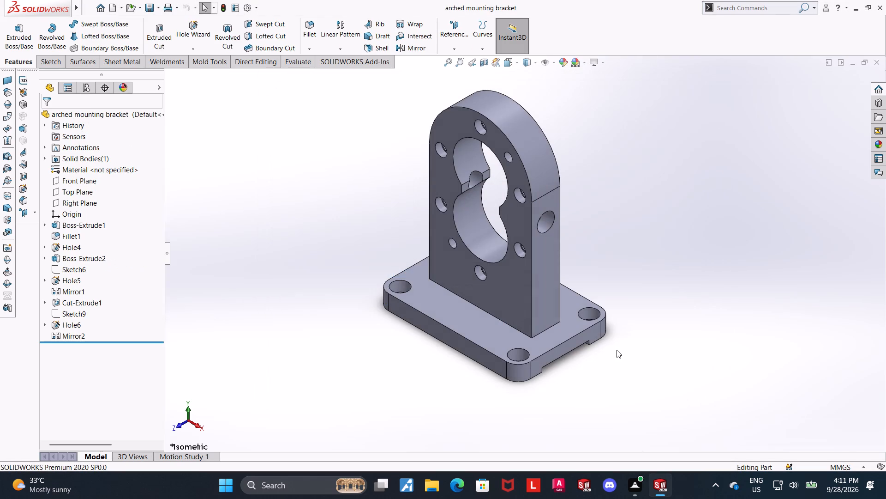